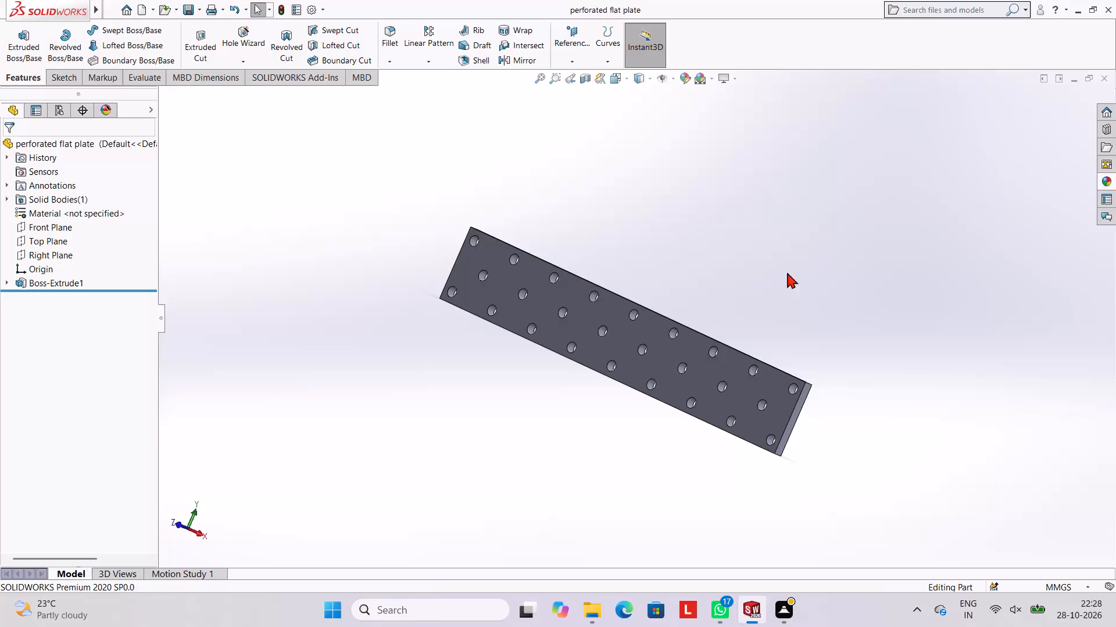
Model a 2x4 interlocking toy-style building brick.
Inspect the perforated flat plate and its hole pattern from several angles.
middle_click_drag(756, 299, 840, 363)
middle_click_drag(674, 331, 663, 359)
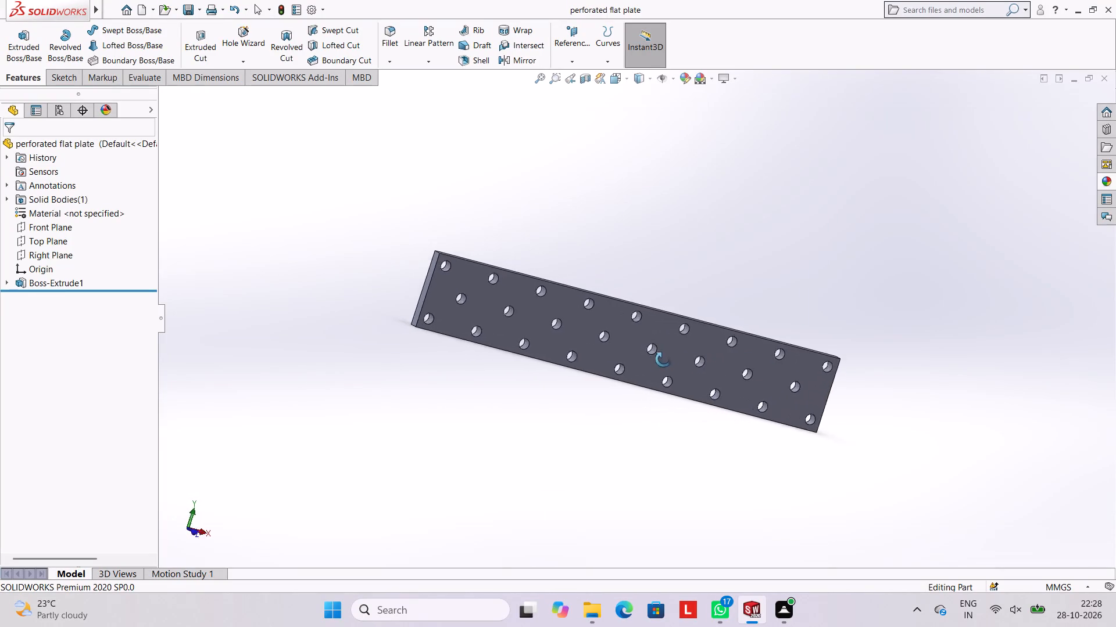
middle_click_drag(663, 359, 641, 318)
scroll(653, 328, "down", 3)
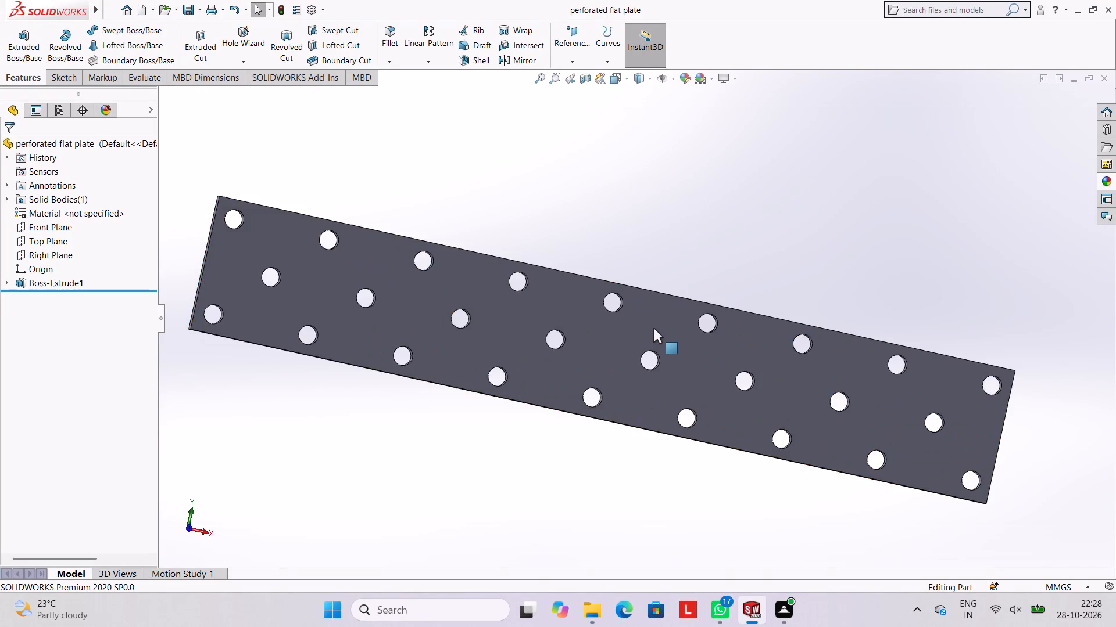
scroll(653, 328, "up", 4)
middle_click_drag(657, 334, 585, 384)
scroll(620, 271, "down", 4)
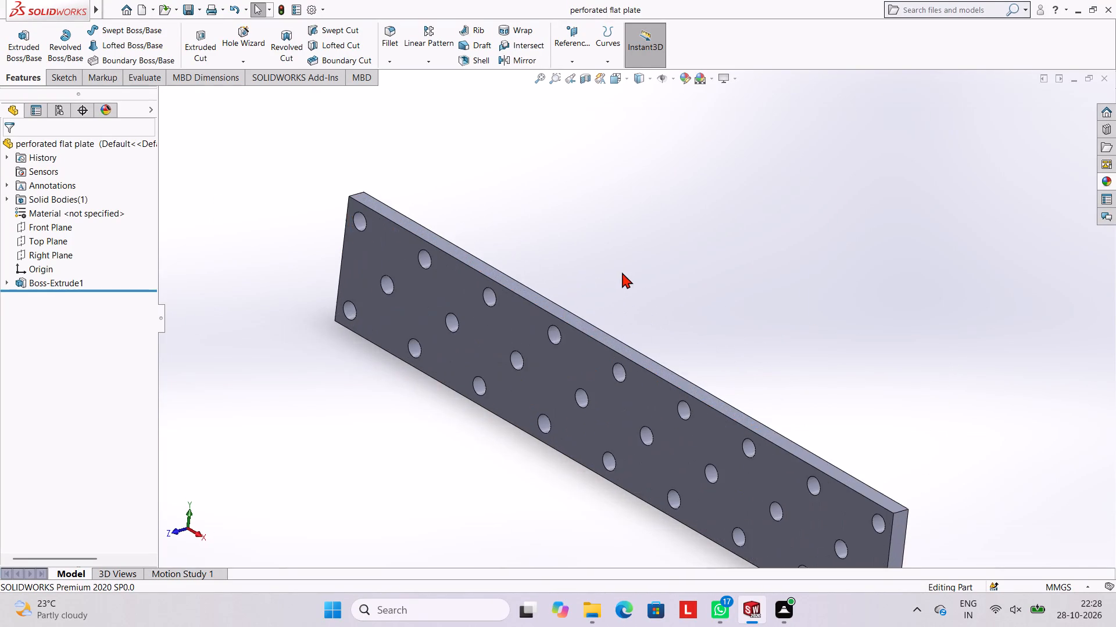
scroll(779, 474, "up", 4)
scroll(782, 456, "down", 4)
scroll(507, 284, "up", 6)
scroll(528, 254, "down", 3)
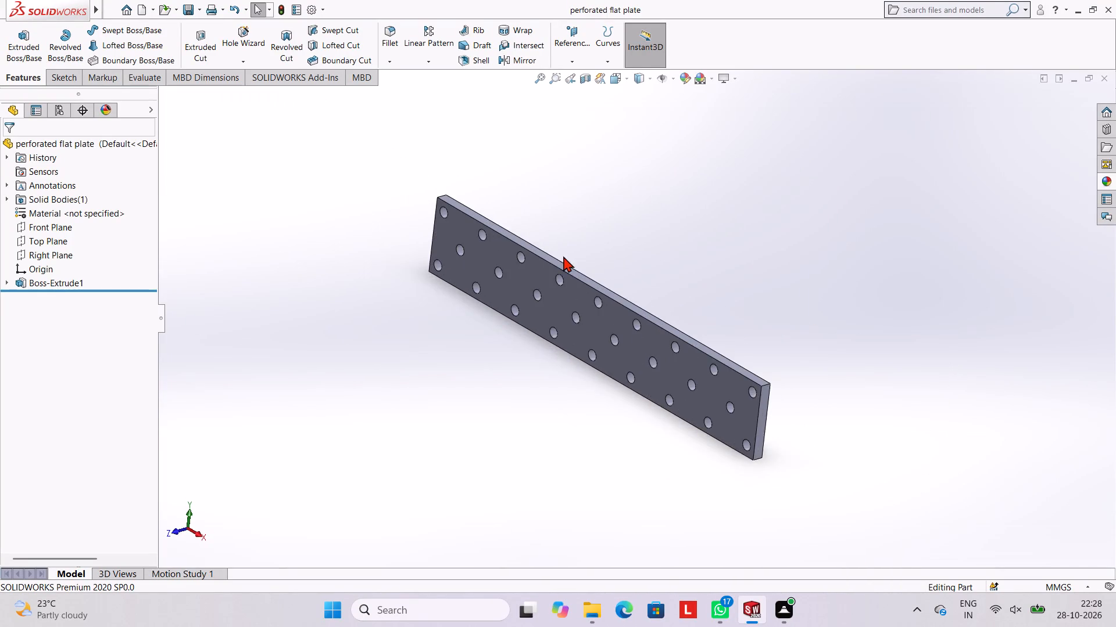
scroll(563, 256, "down", 2)
scroll(671, 384, "up", 1)
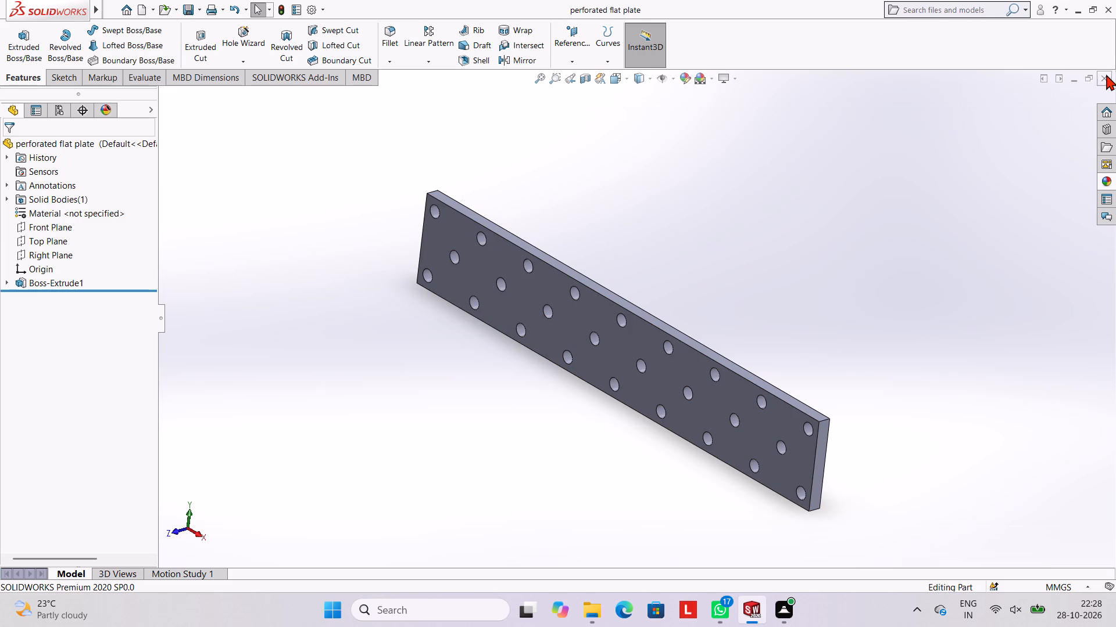
Close the perforated flat plate and create a new part document.
left_click(1106, 74)
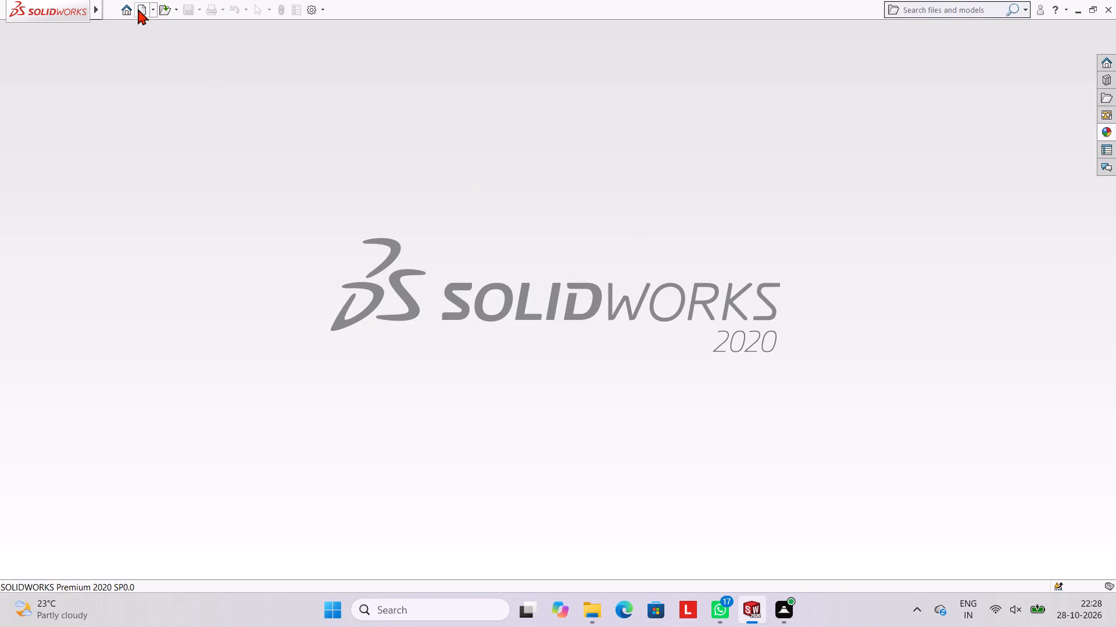
left_click(138, 9)
left_click(489, 459)
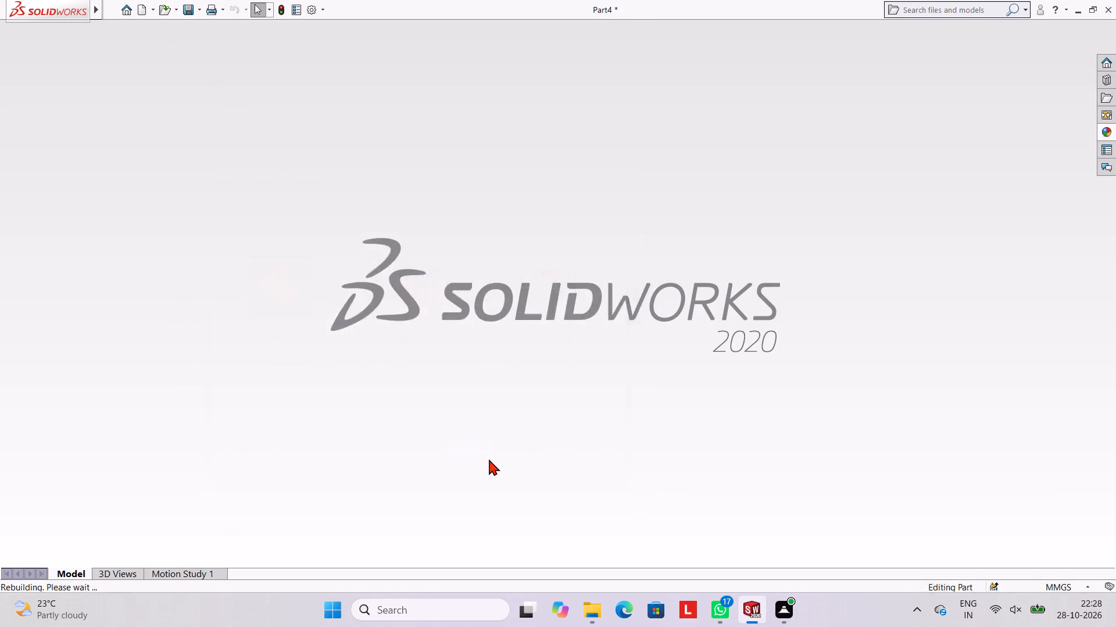
Start a sketch on the Front Plane and draw a 15.8 mm vertical line upward from the origin.
left_click(49, 215)
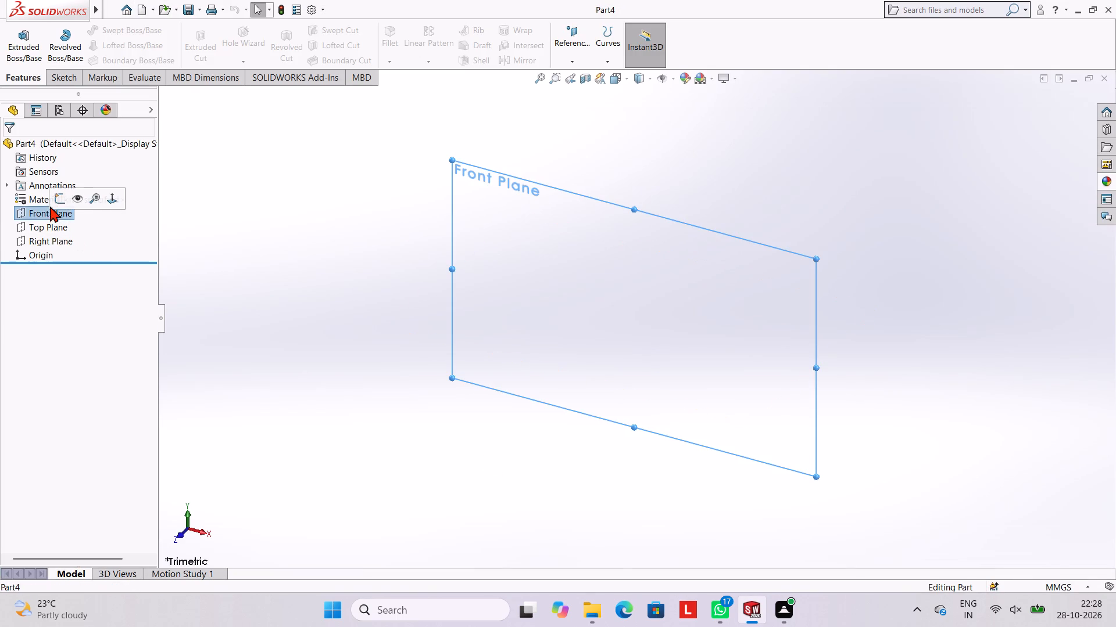
left_click(64, 195)
left_click(499, 273)
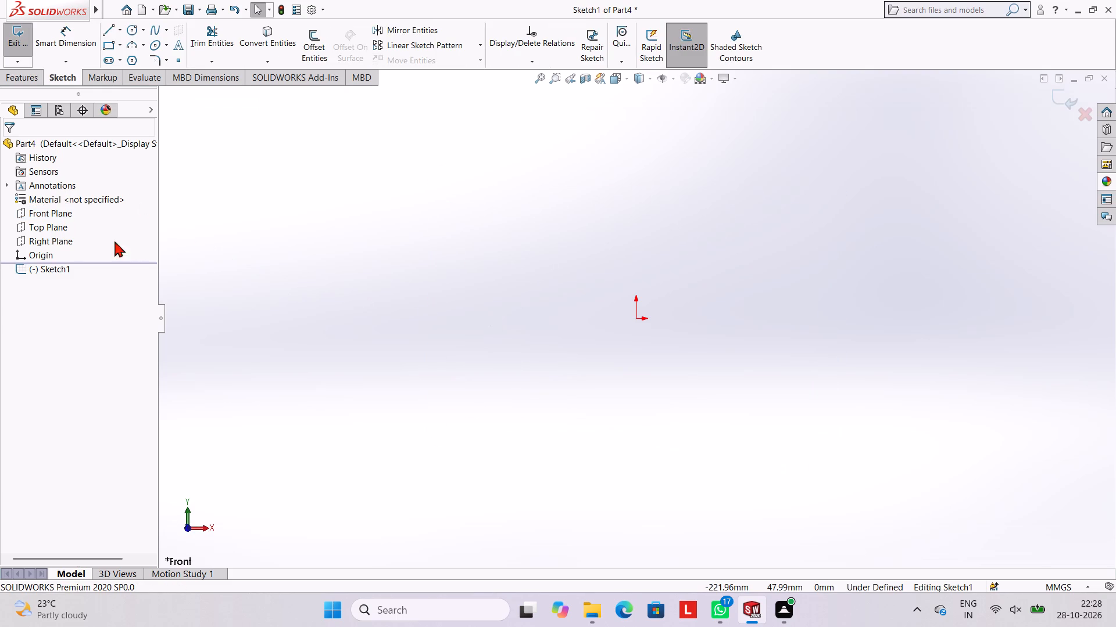
left_click(106, 26)
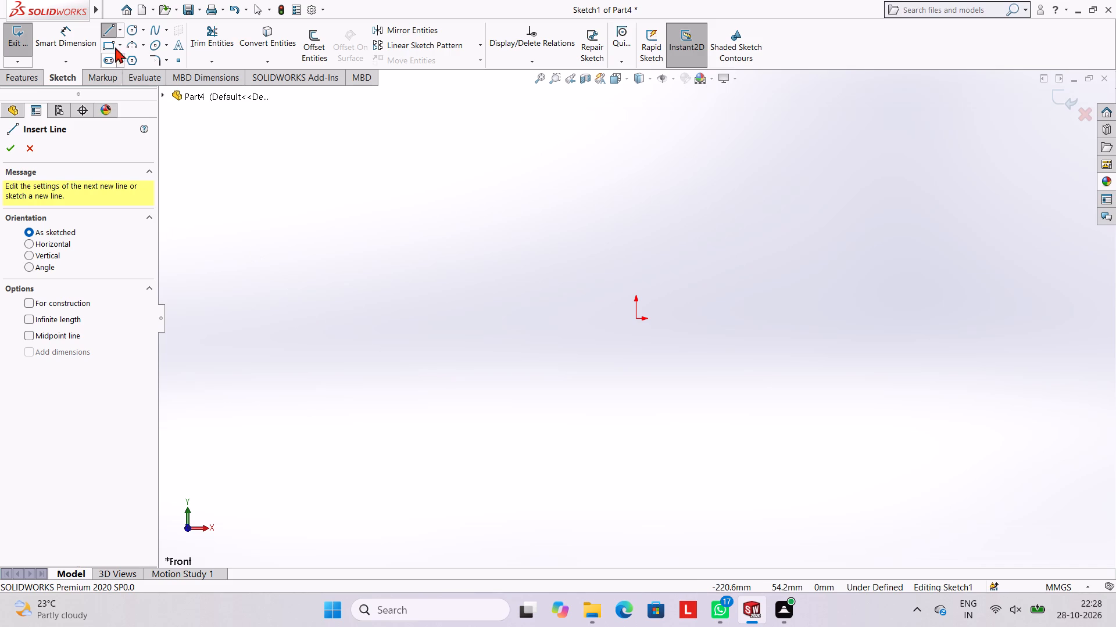
left_click(634, 320)
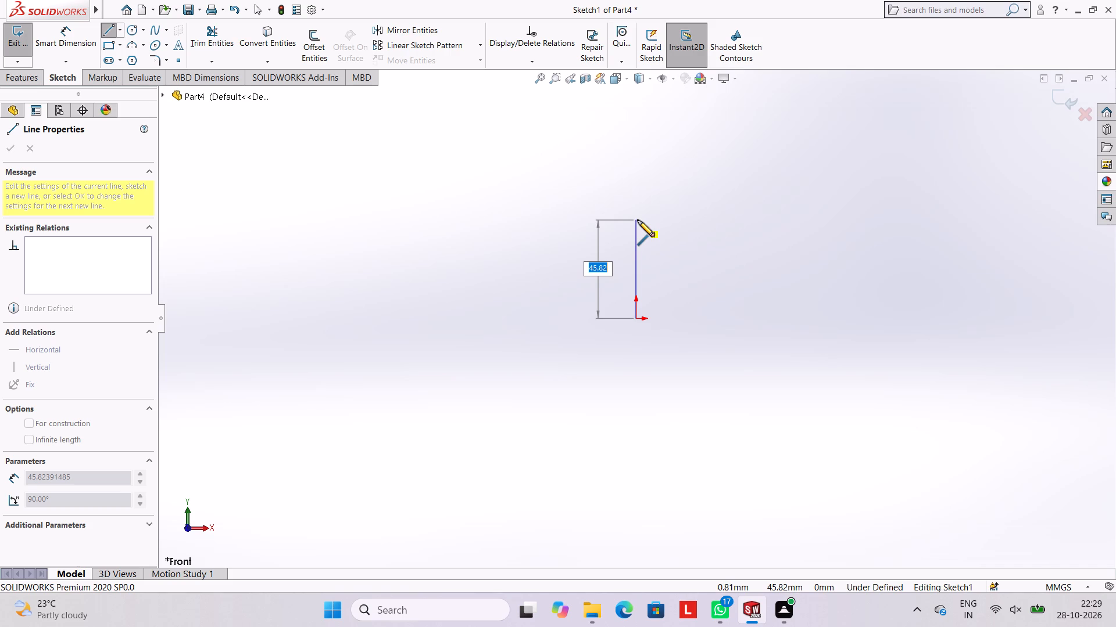
type("15.8")
key("Return")
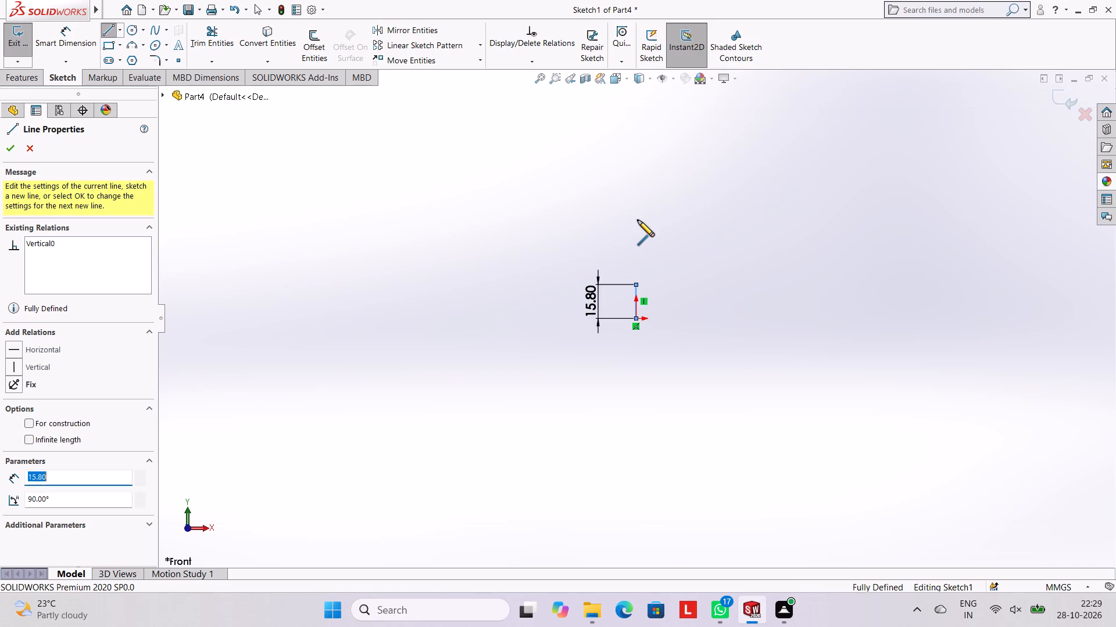
Complete the rectangle with a 31.8 mm horizontal top line, a 15.8 mm vertical line downward and a closing line back to the origin.
scroll(709, 415, "down", 4)
scroll(584, 165, "up", 3)
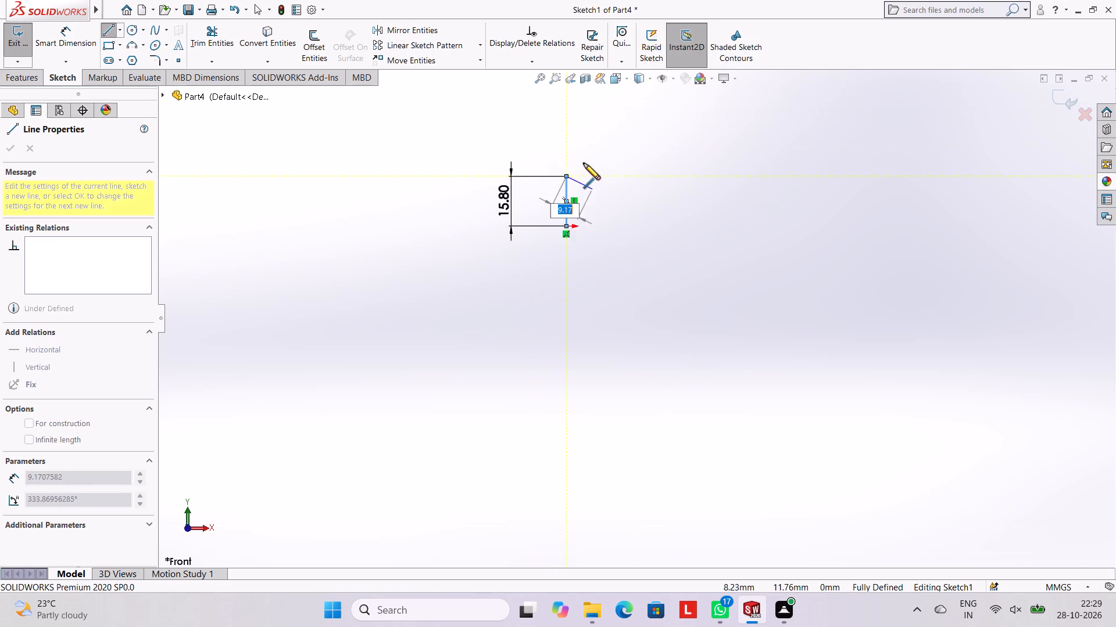
scroll(584, 163, "down", 3)
scroll(656, 286, "down", 4)
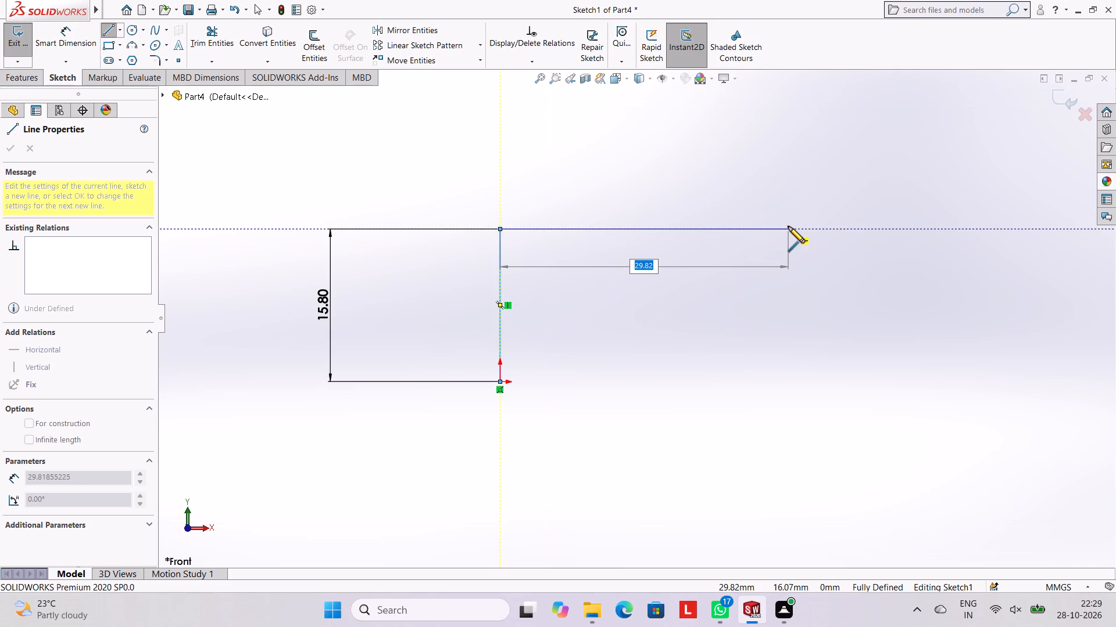
type("31.8")
key("Return")
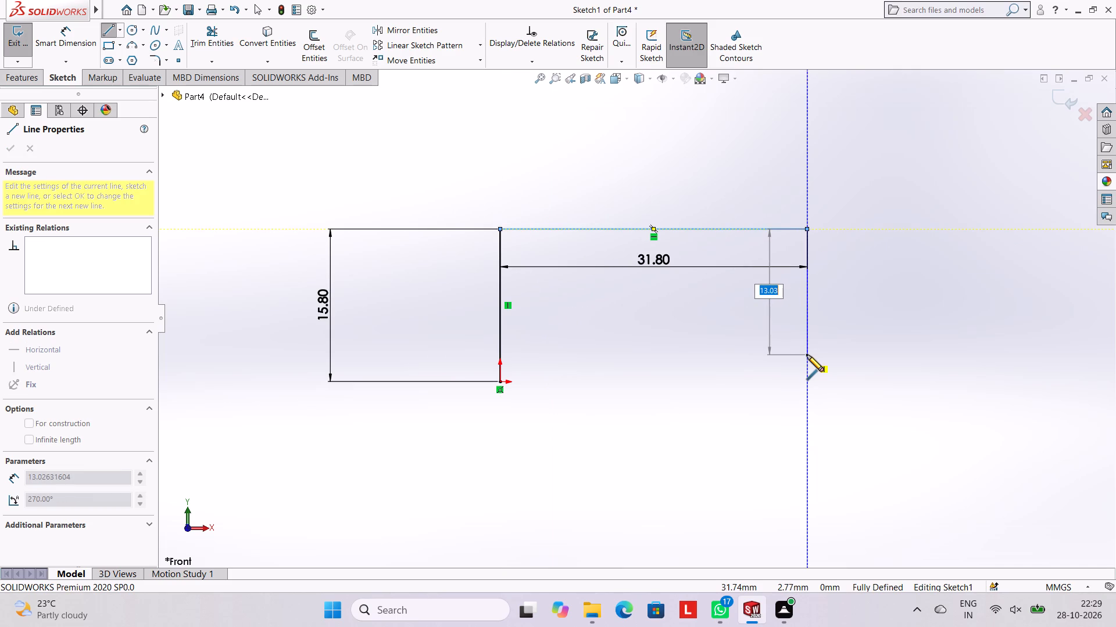
type("15.8")
key("Return")
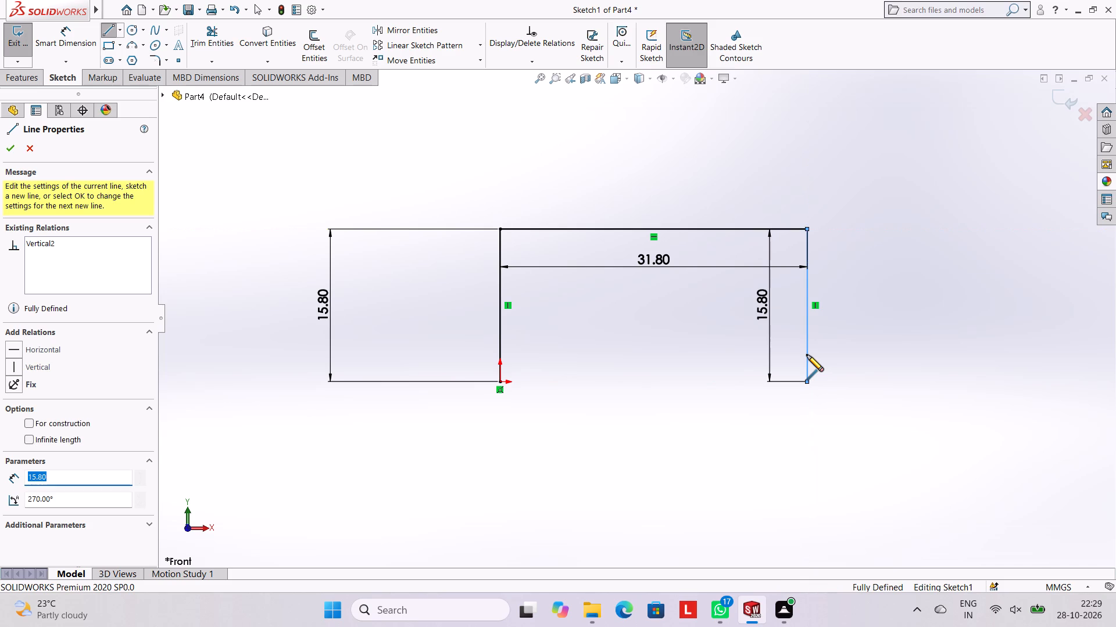
left_click(499, 383)
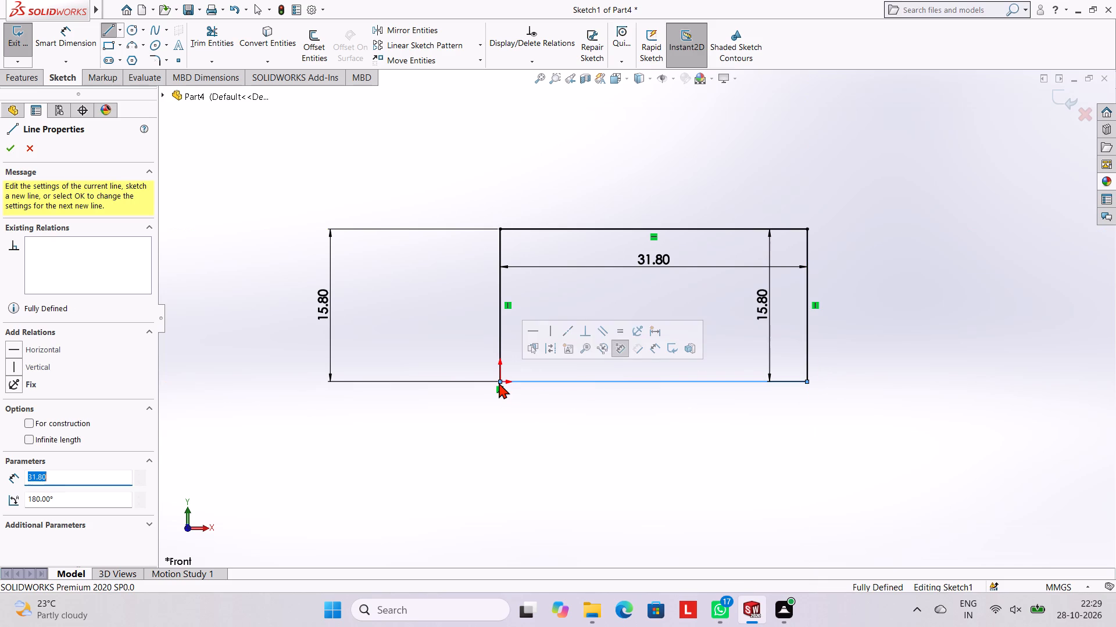
key("Escape")
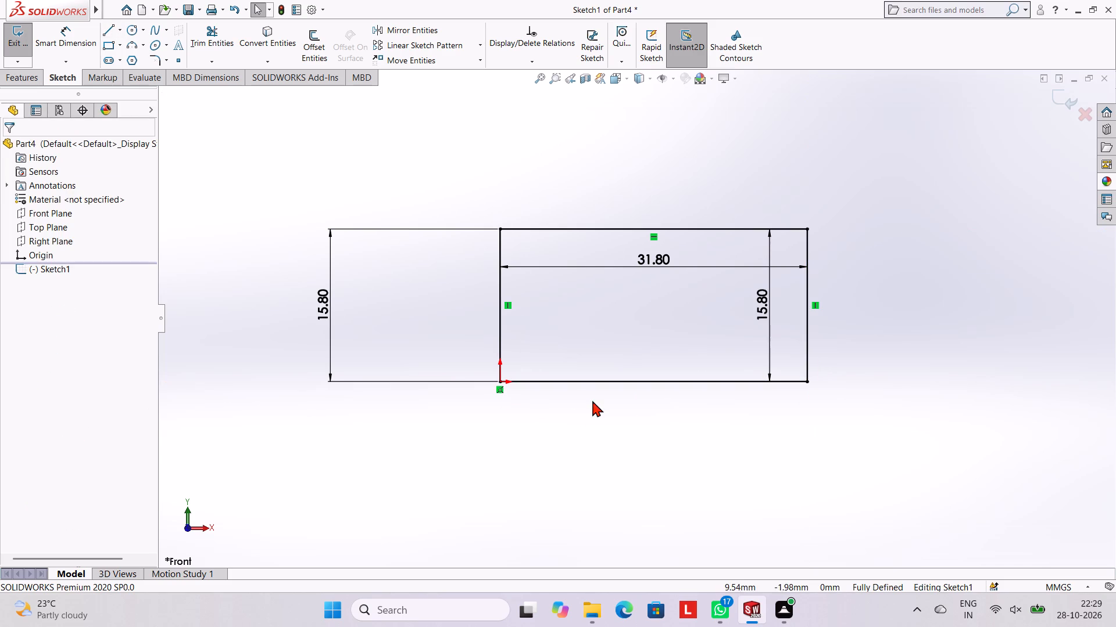
key("Escape")
key("Escape")
key("Escape")
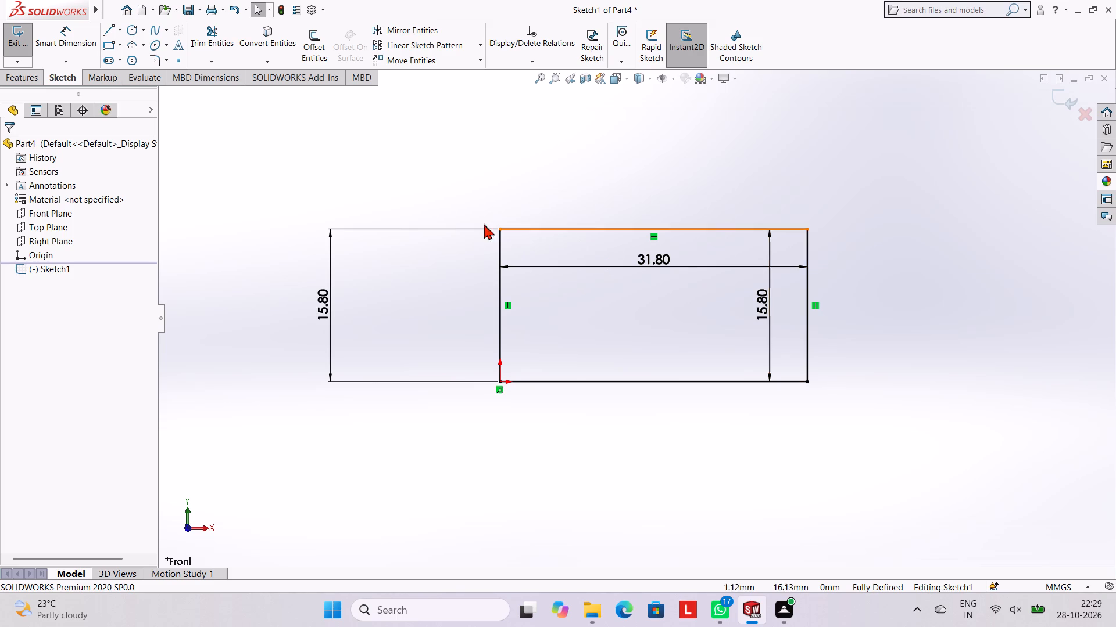
Extrude the rectangle as a solid block to a blind depth of 9.6 mm.
left_click(21, 81)
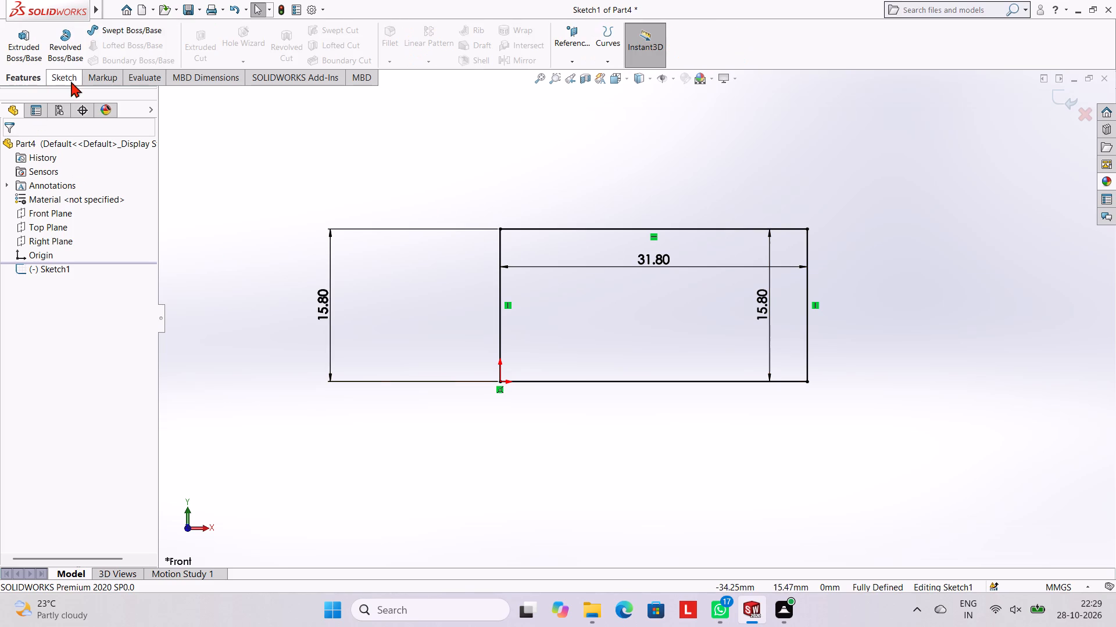
left_click(33, 55)
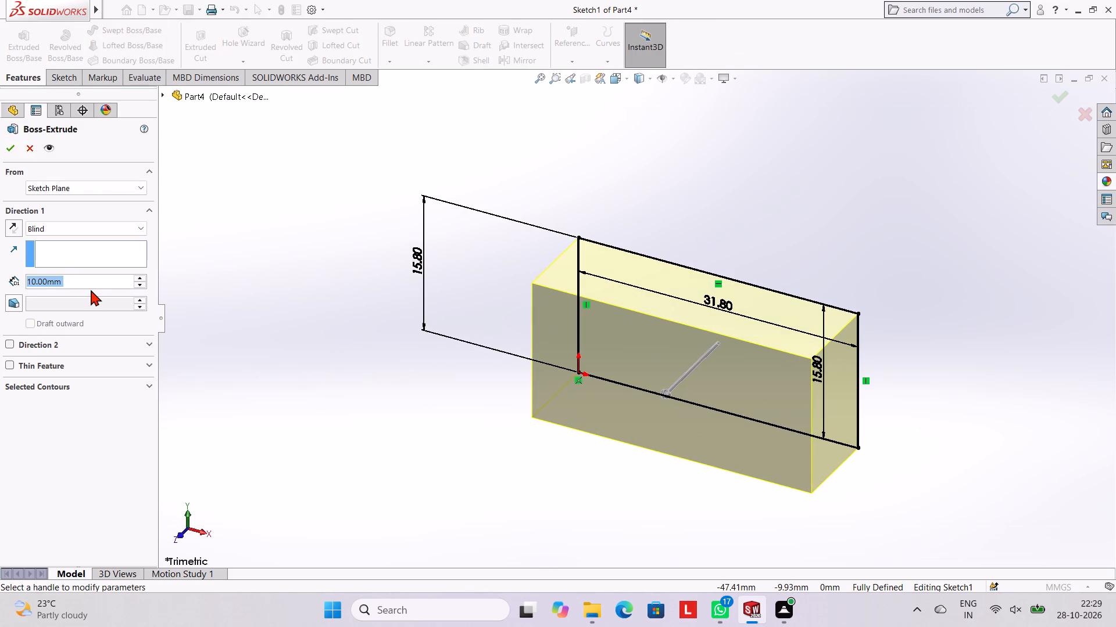
type("9.6")
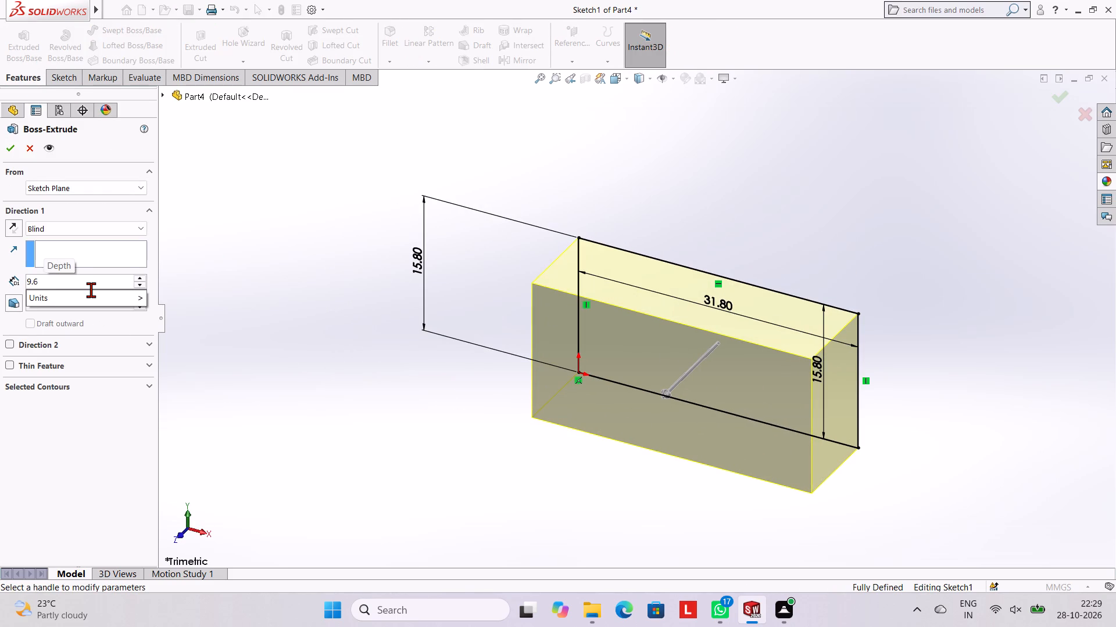
key("Return")
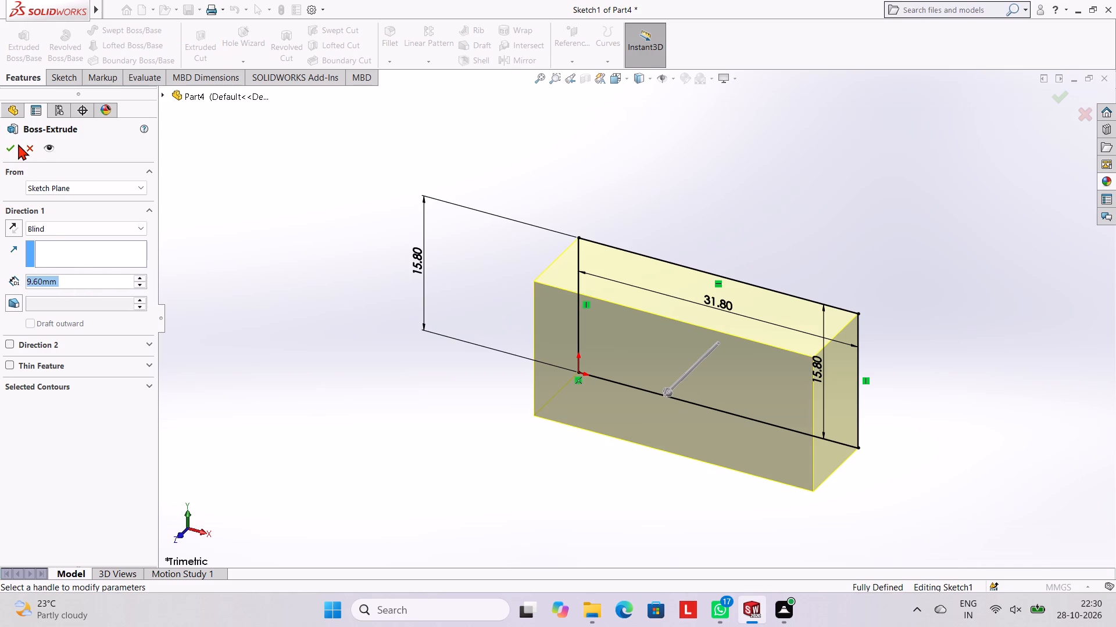
left_click(8, 147)
left_click(261, 182)
Start a new sketch on the large front face of the extruded block.
scroll(640, 319, "up", 2)
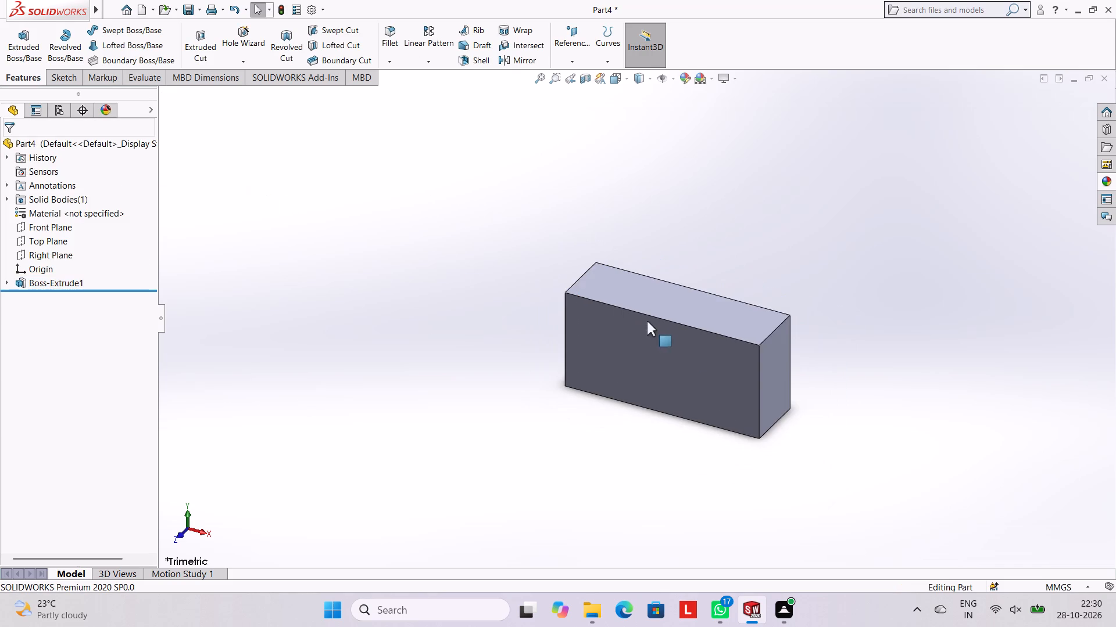
middle_click_drag(690, 348, 728, 234)
middle_click_drag(754, 390, 742, 224)
middle_click_drag(773, 336, 779, 301)
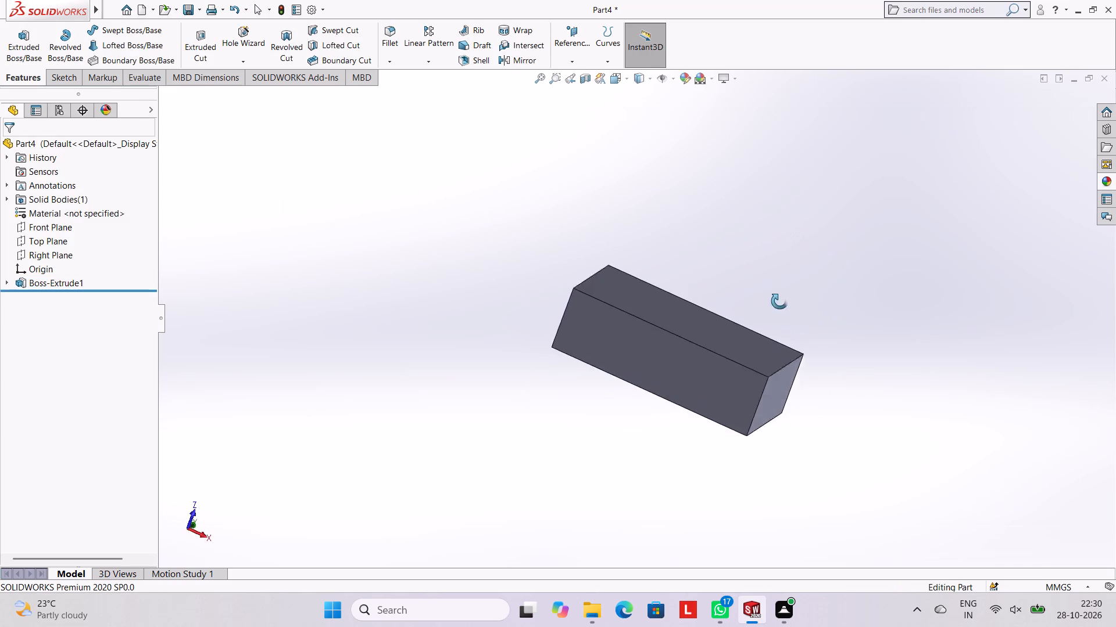
middle_click_drag(779, 301, 739, 298)
middle_click_drag(725, 278, 727, 462)
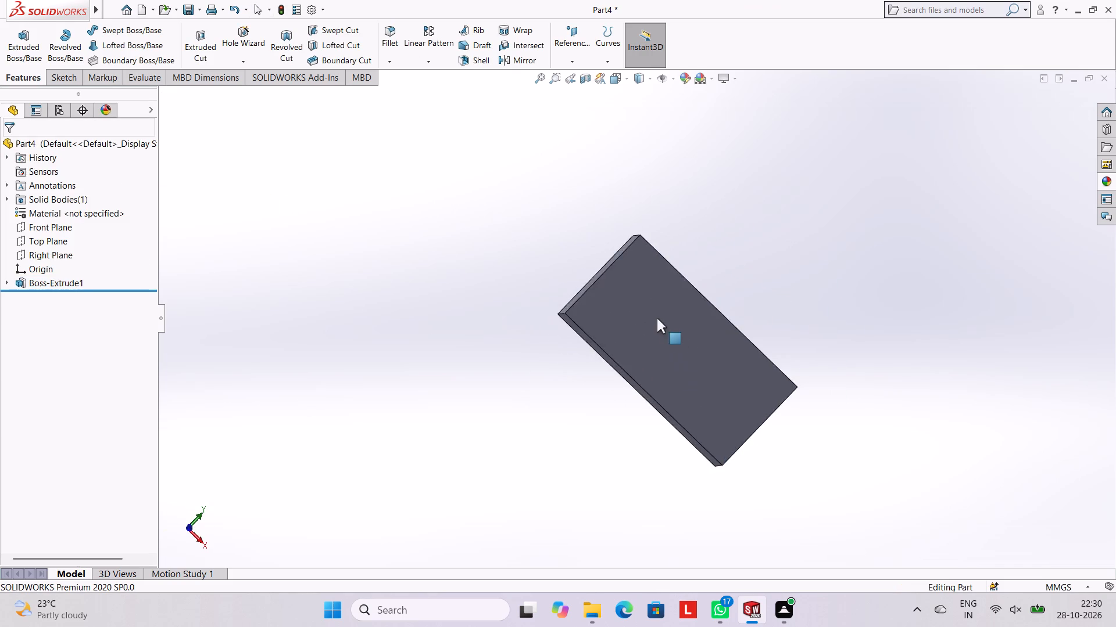
left_click(657, 318)
left_click(709, 284)
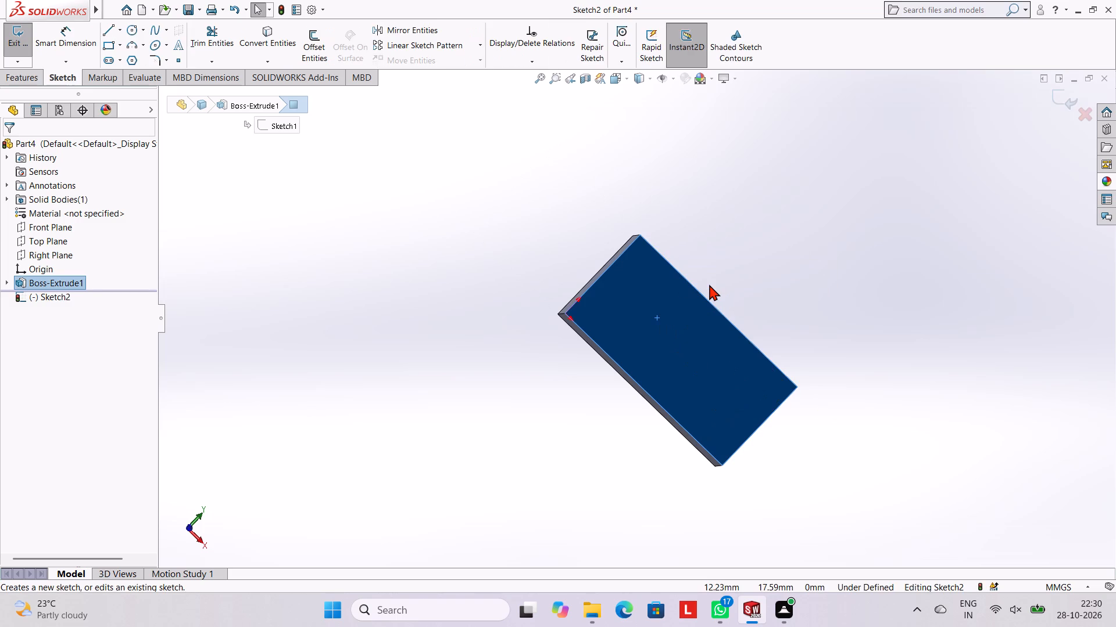
key("ctrl+8")
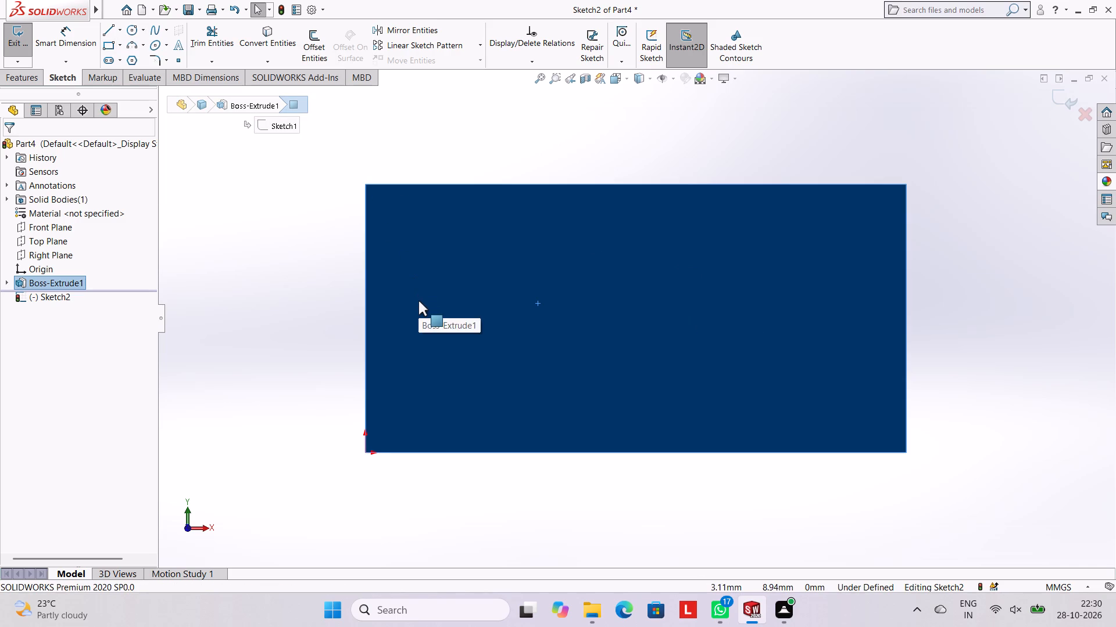
key("Escape")
Draw two 4.8 mm diameter circles, one above the other, near the left edge of the block face.
left_click(133, 34)
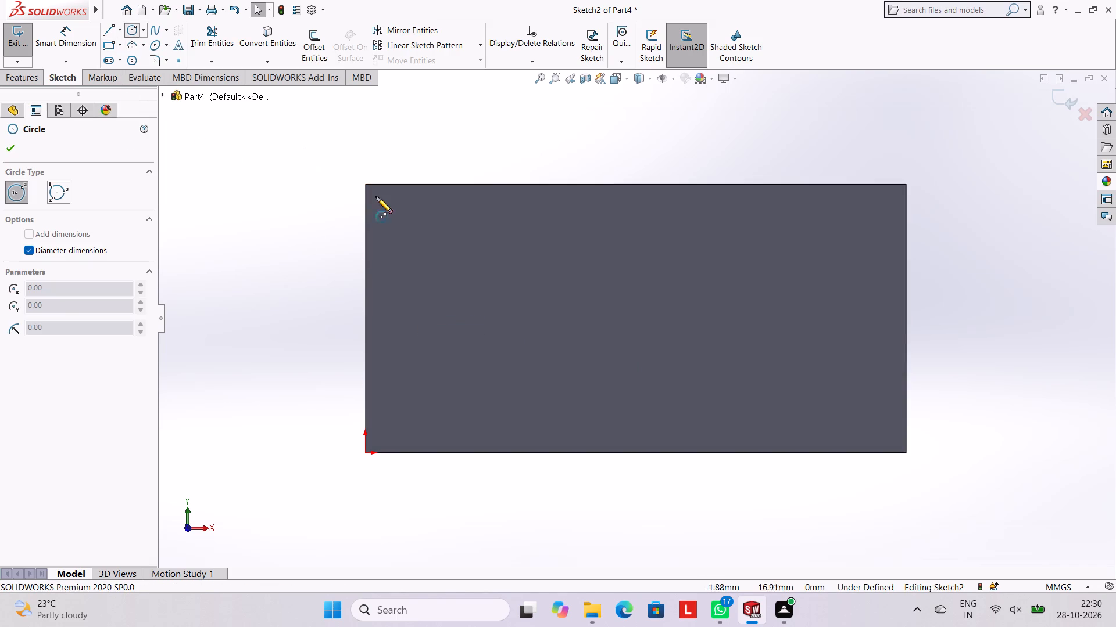
left_click(431, 233)
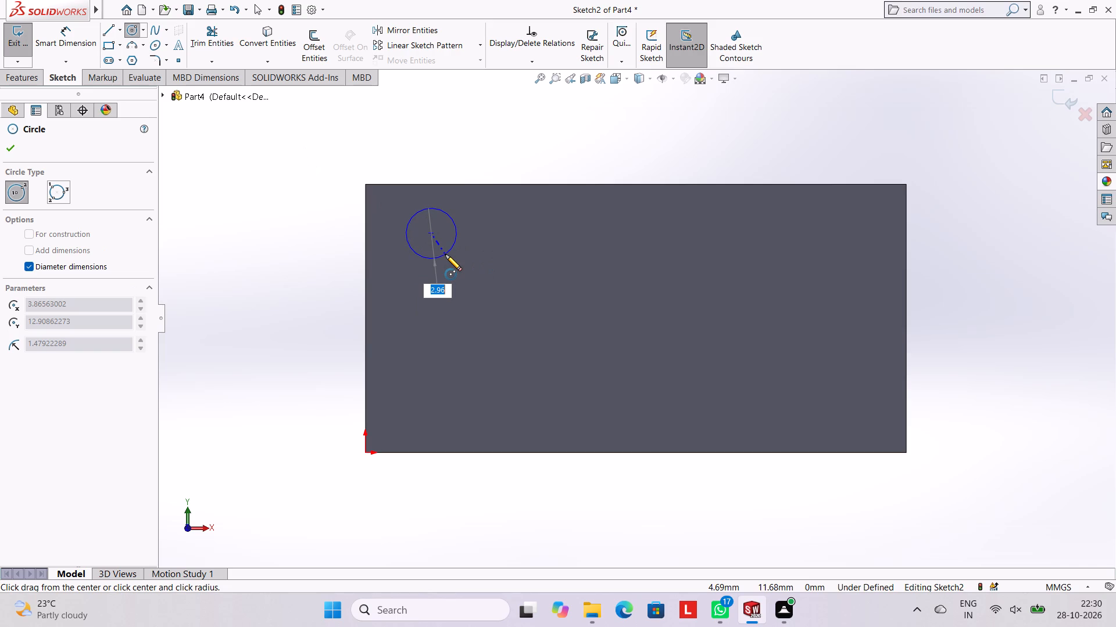
type("4.8")
key("Return")
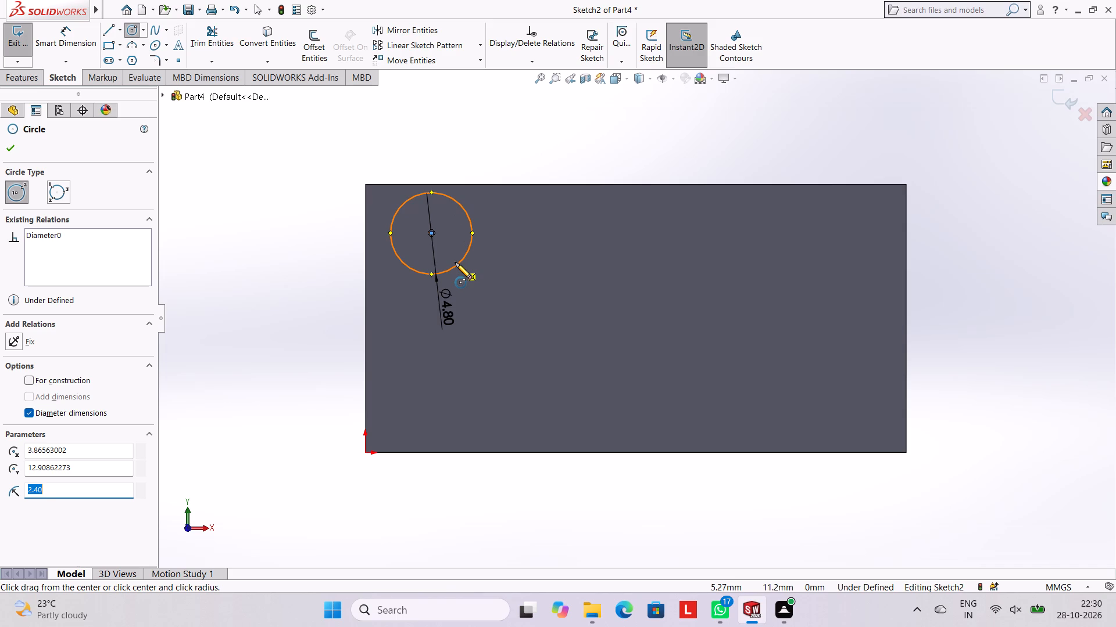
left_click(435, 395)
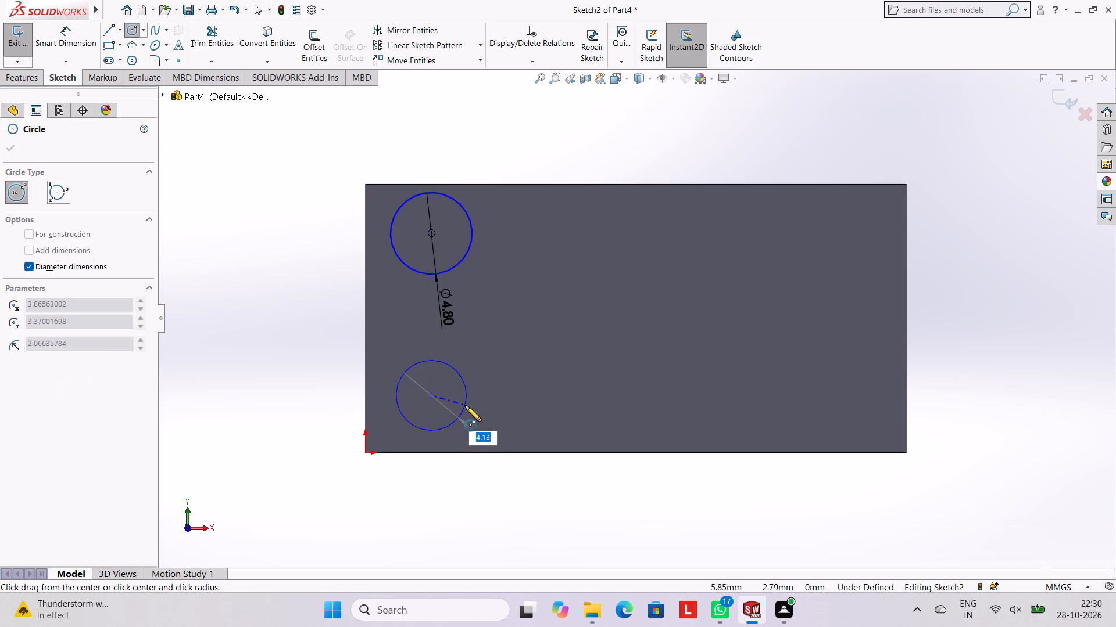
type("4.8")
key("Return")
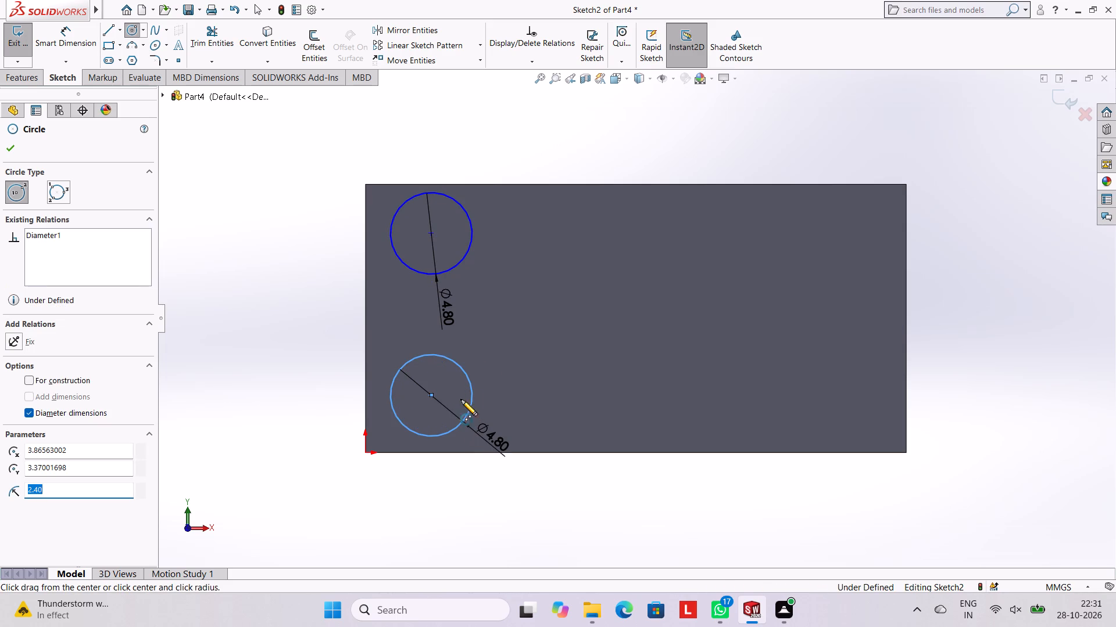
Add three more 4.8 mm diameter circles in line with the upper circle, forming an upper row of four.
left_click(536, 236)
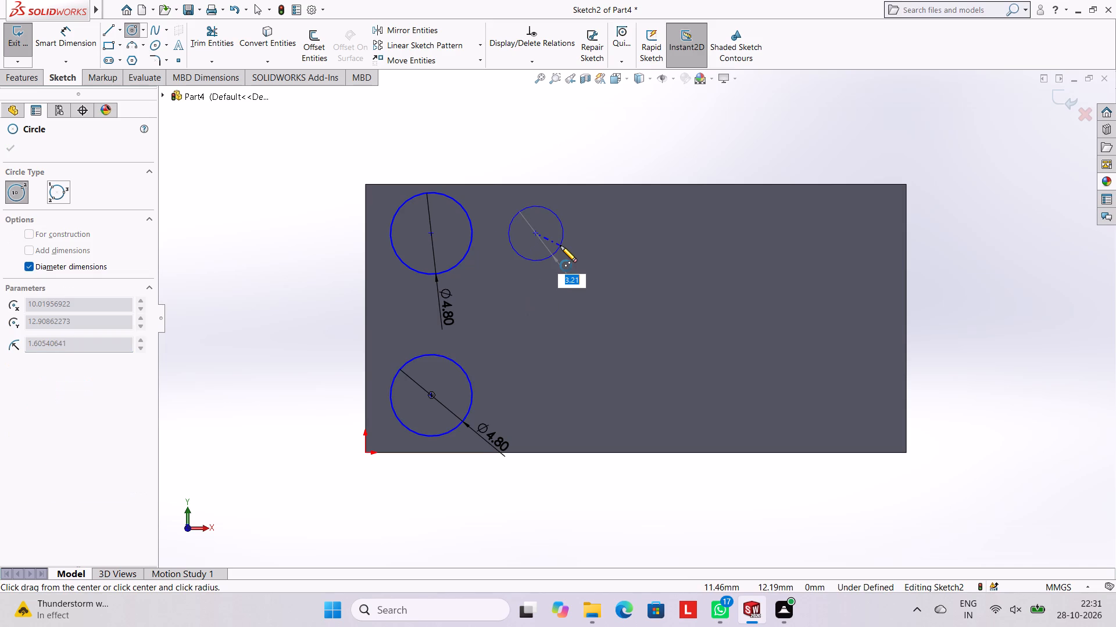
type("4.8")
key("Return")
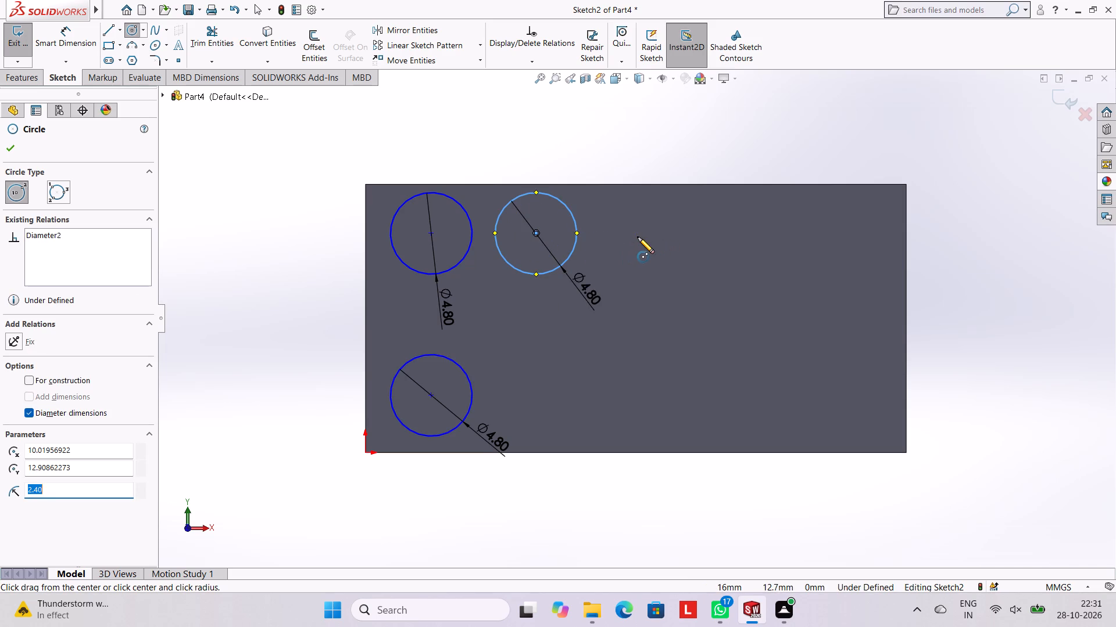
left_click(671, 234)
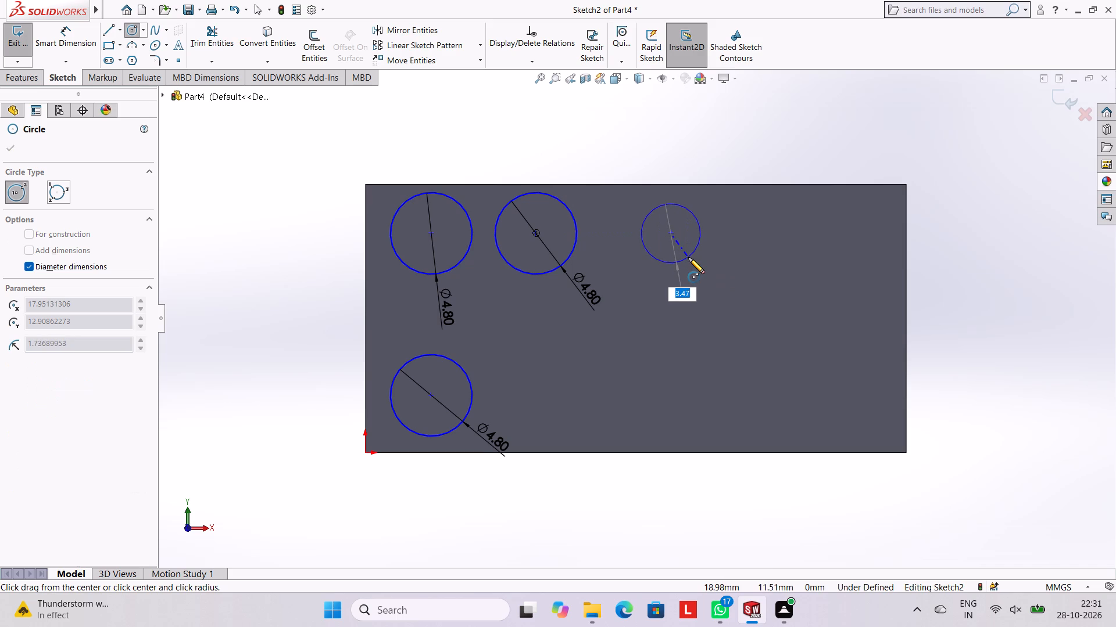
type("4.8")
key("Return")
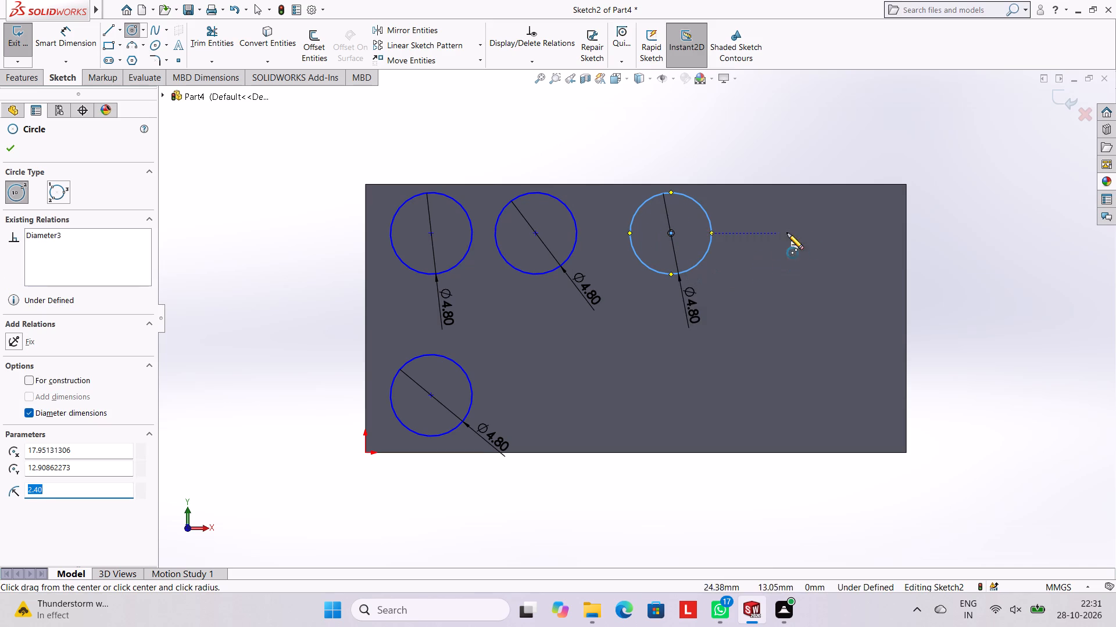
left_click(815, 231)
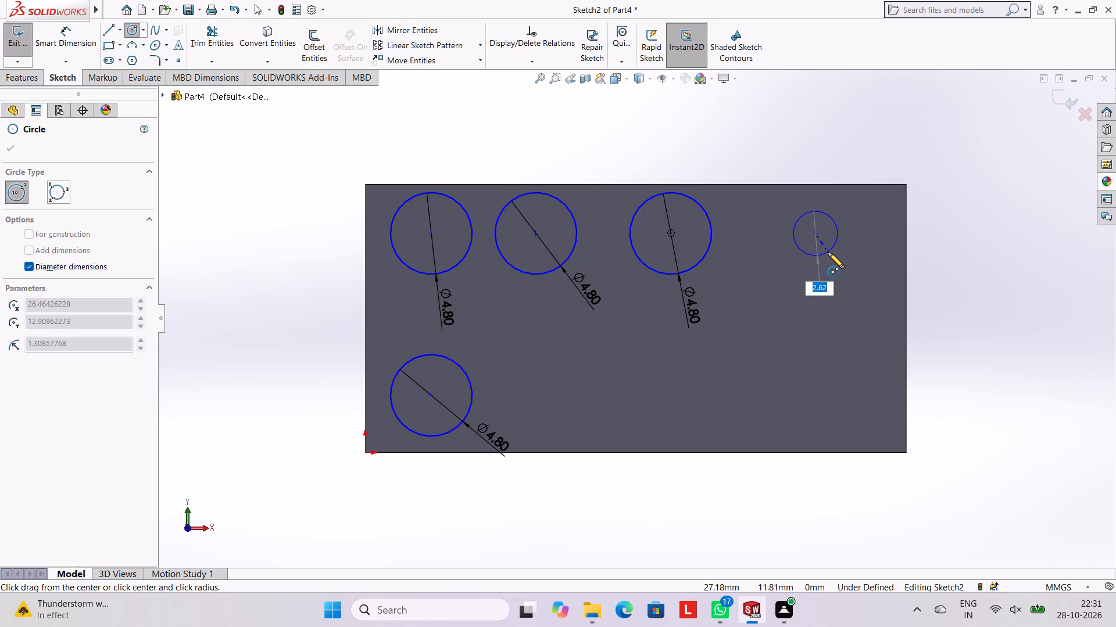
type("4.8")
key("Return")
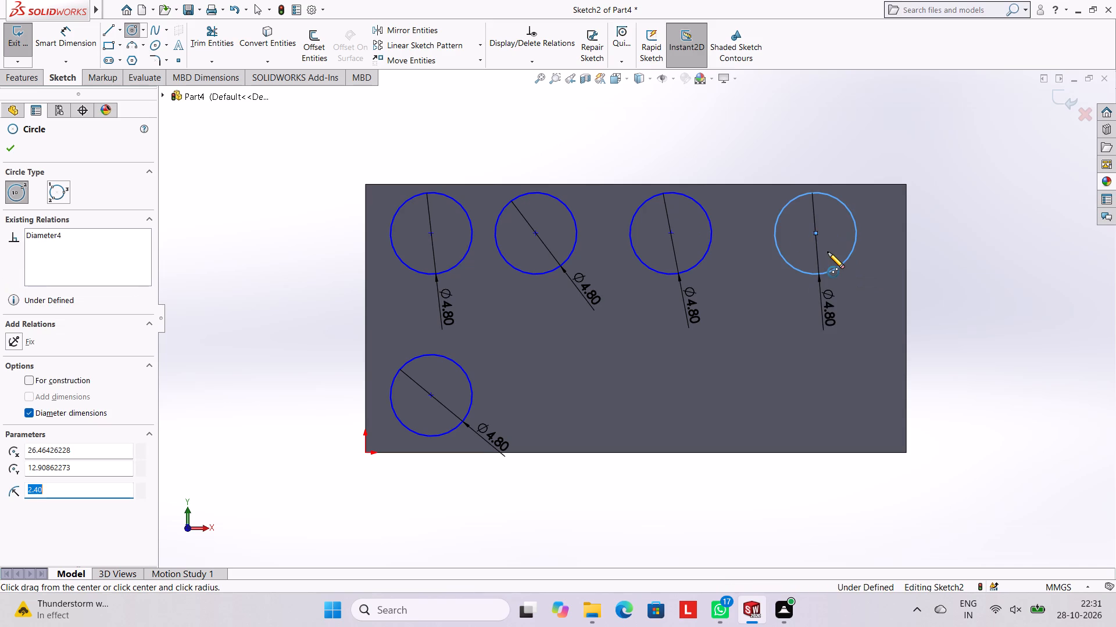
Add three 4.8 mm diameter circles in line with the lower circle, each beneath one of the upper-row circles.
left_click(535, 398)
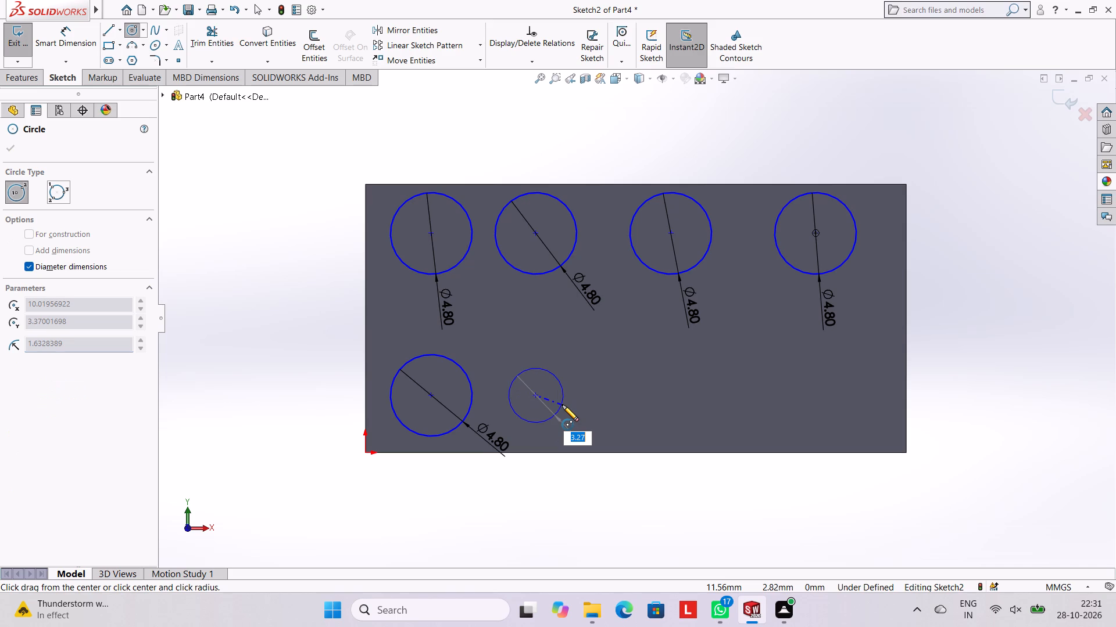
type("4.8")
key("Return")
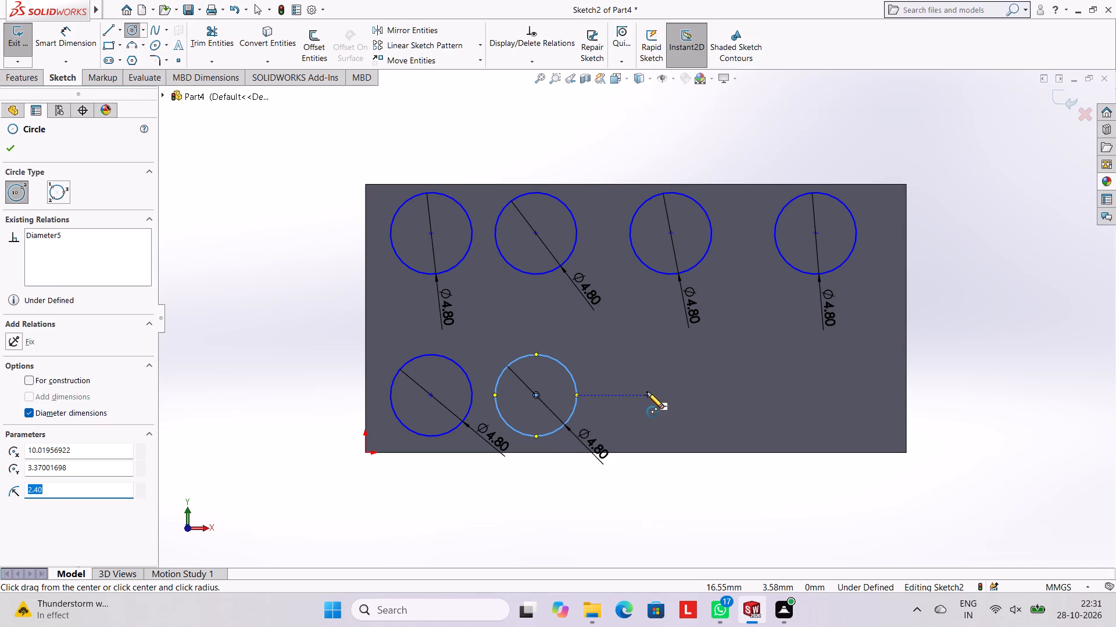
left_click(670, 394)
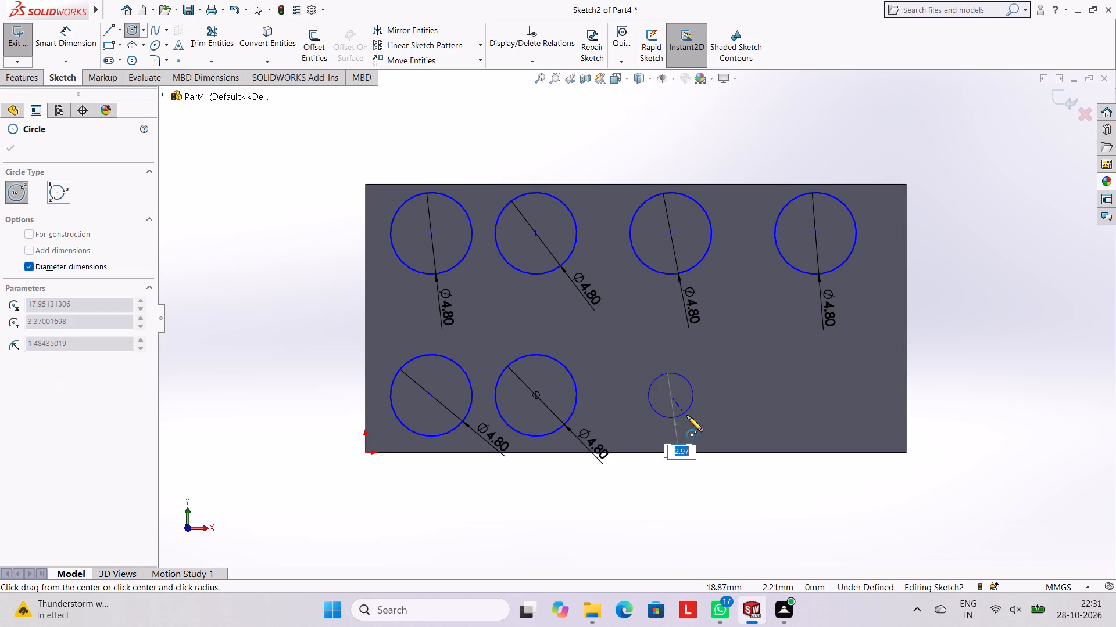
type("4.8")
key("Return")
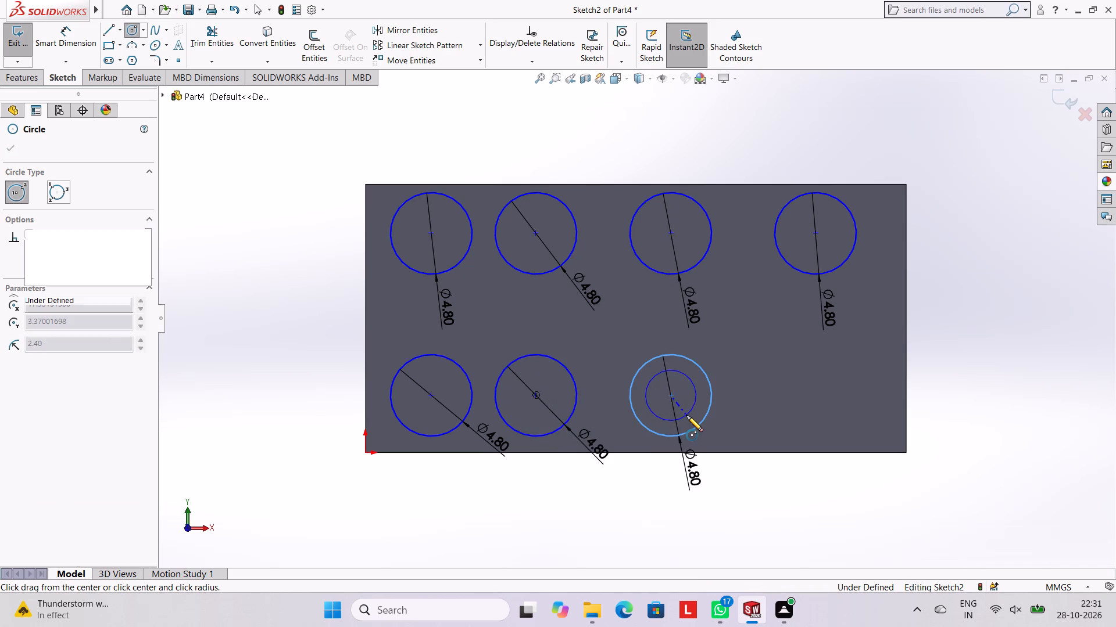
left_click(814, 393)
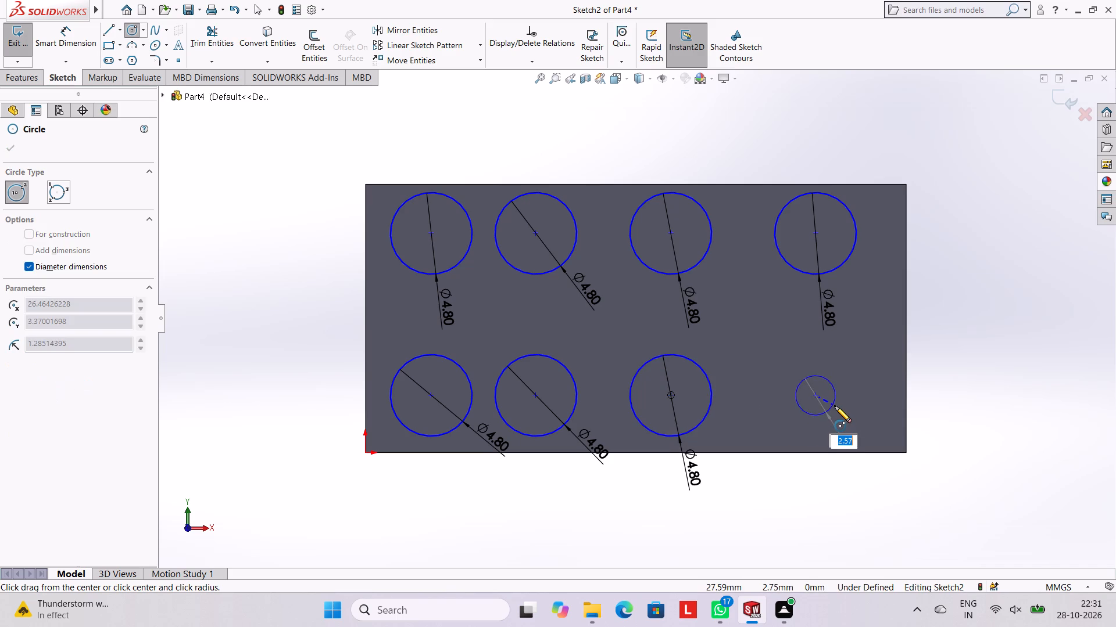
type("4.8")
key("Return")
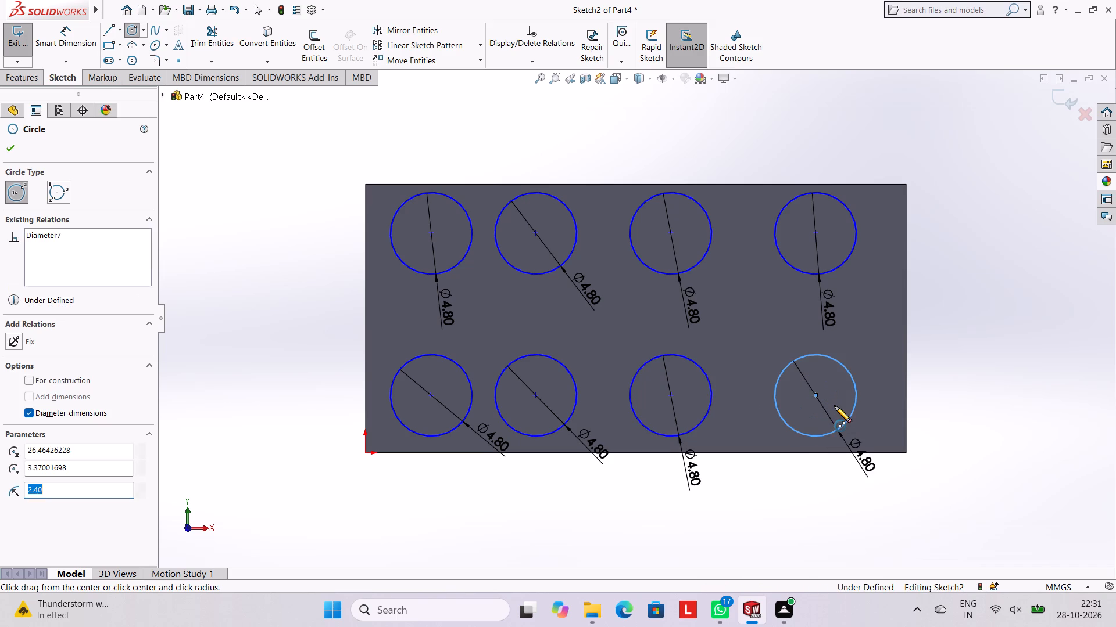
key("Escape")
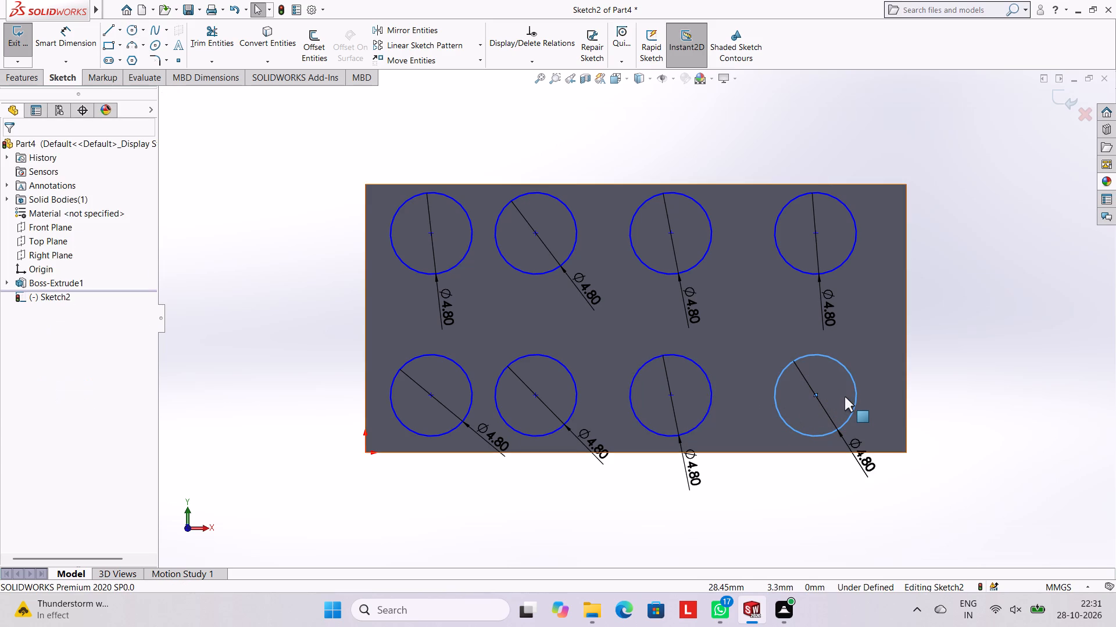
key("Escape")
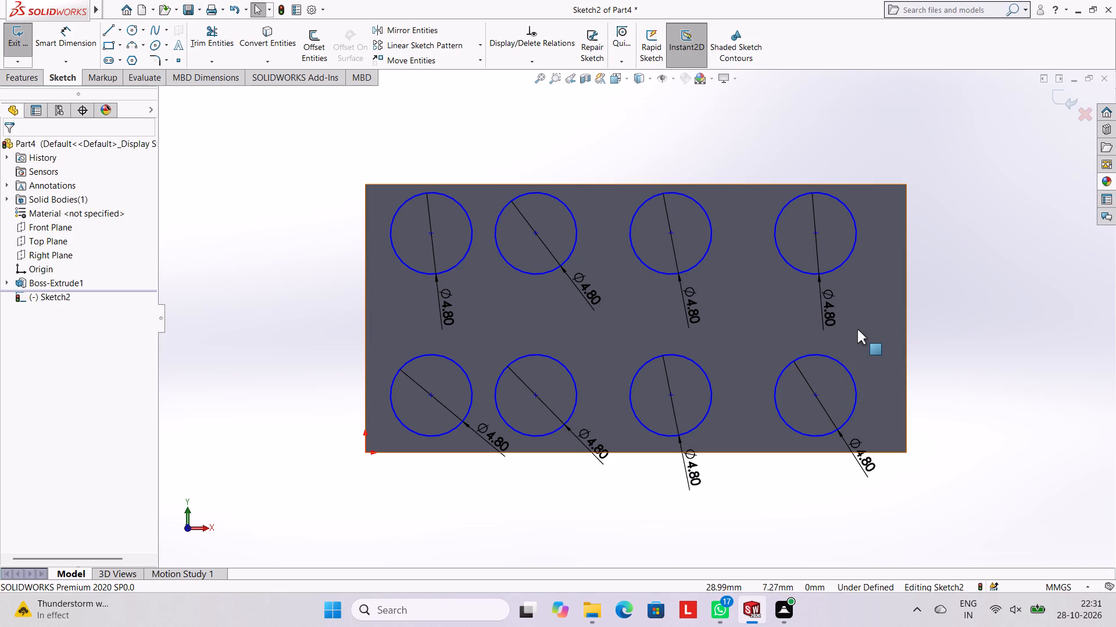
Dimension the upper-left circle's centre 3.9 mm from the block's left edge.
left_click(90, 36)
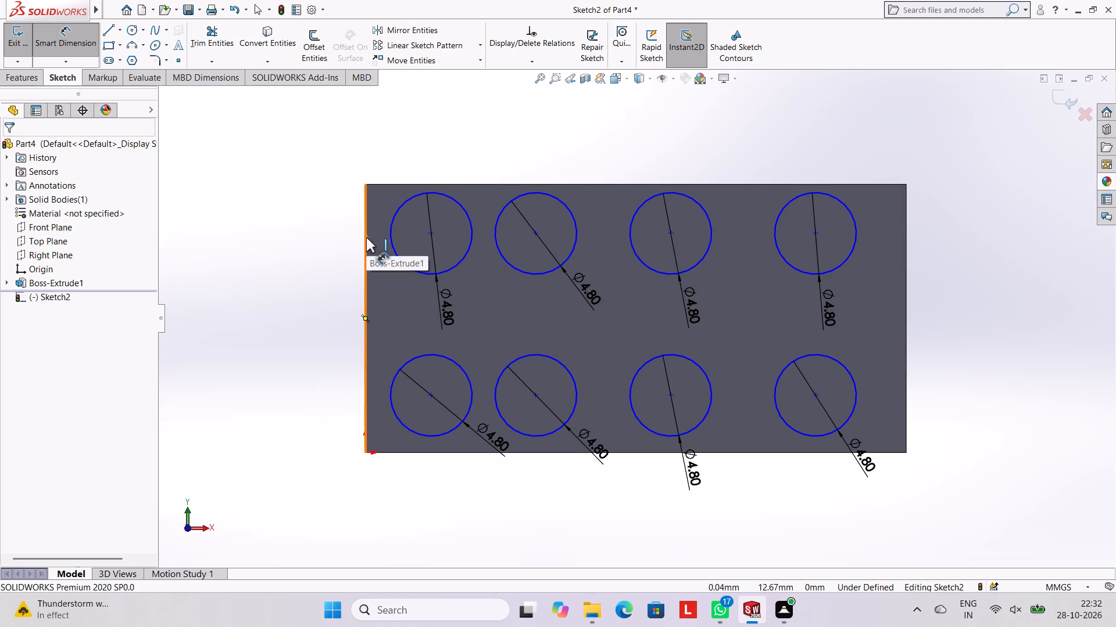
left_click(366, 237)
left_click(432, 233)
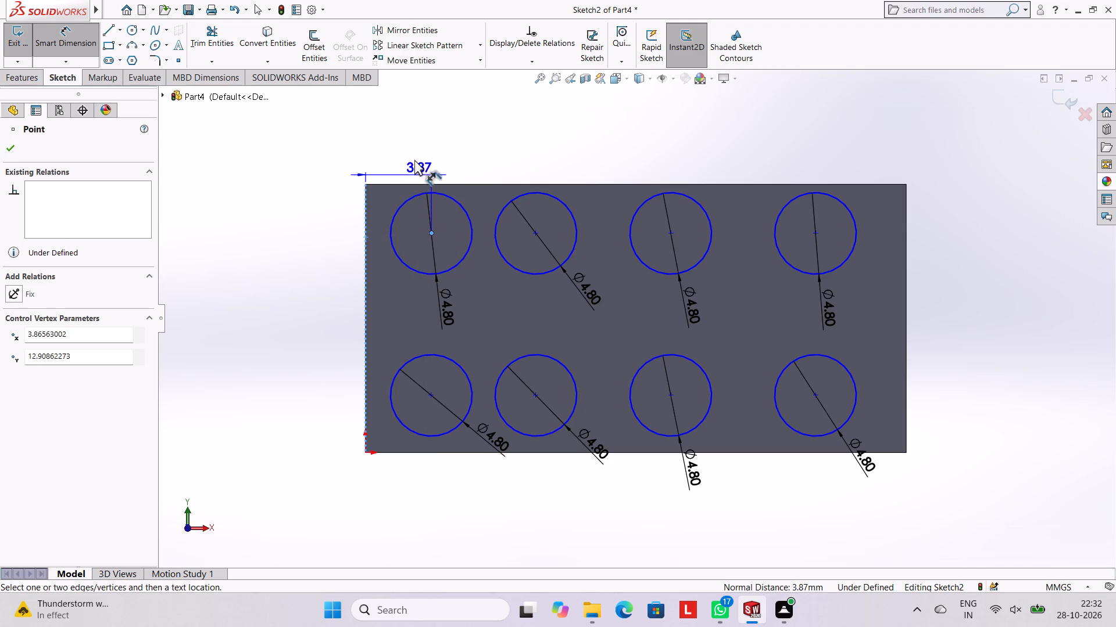
left_click(407, 148)
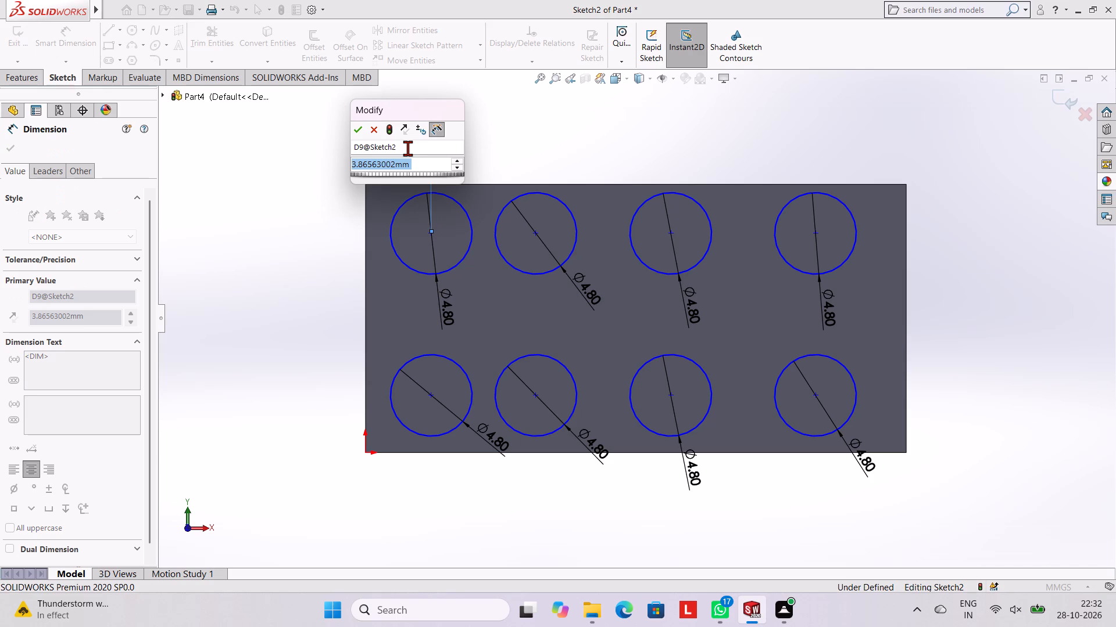
type("3.9")
key("Return")
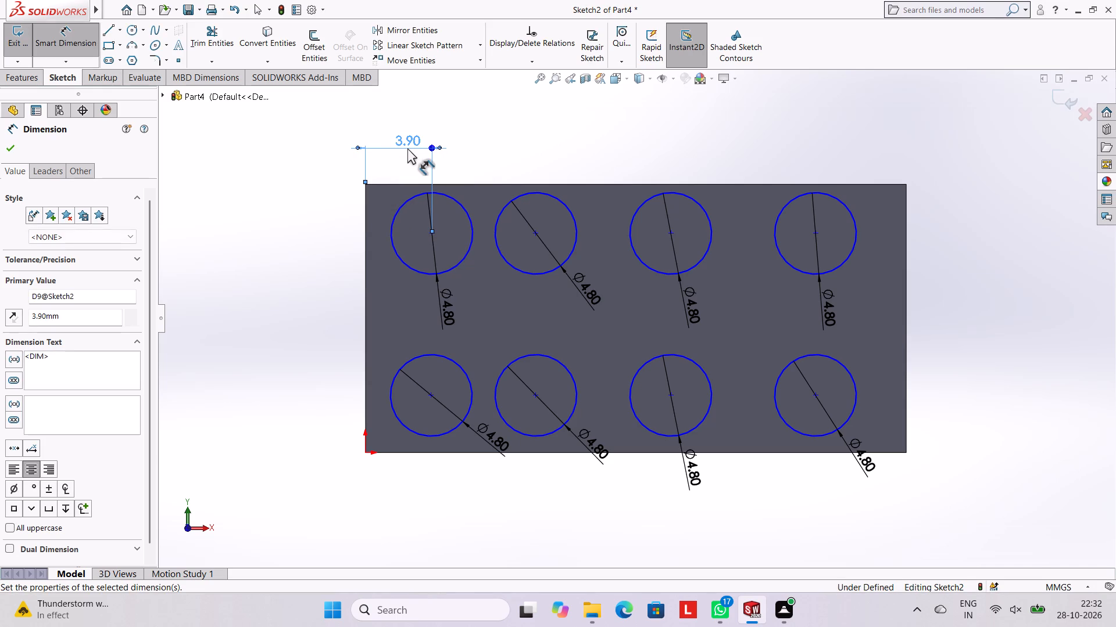
key("Escape")
key("Escape")
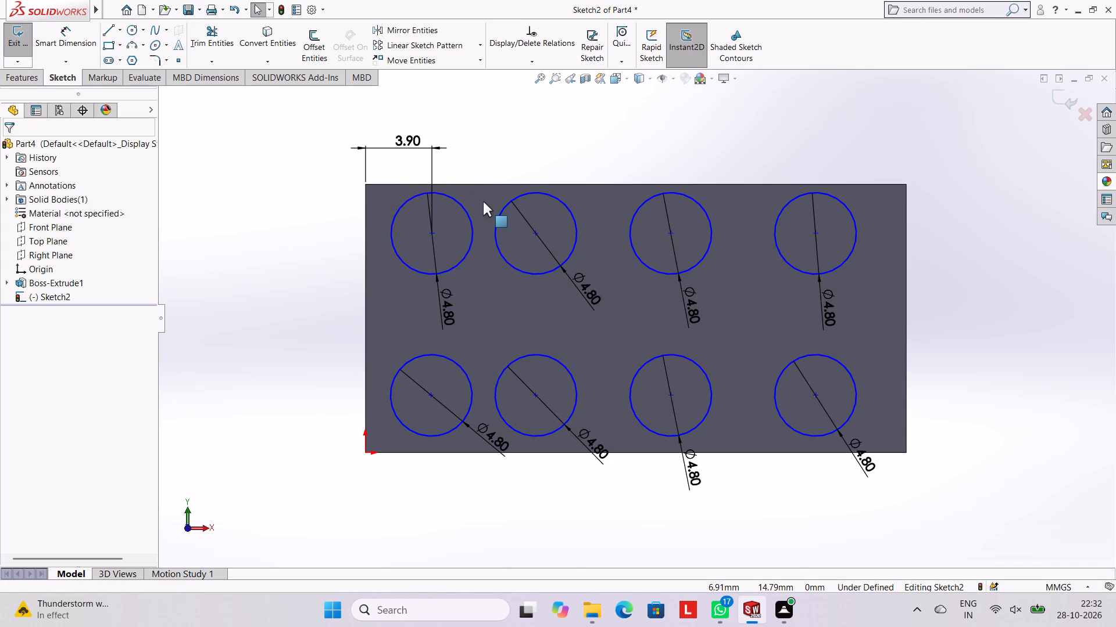
key("Escape")
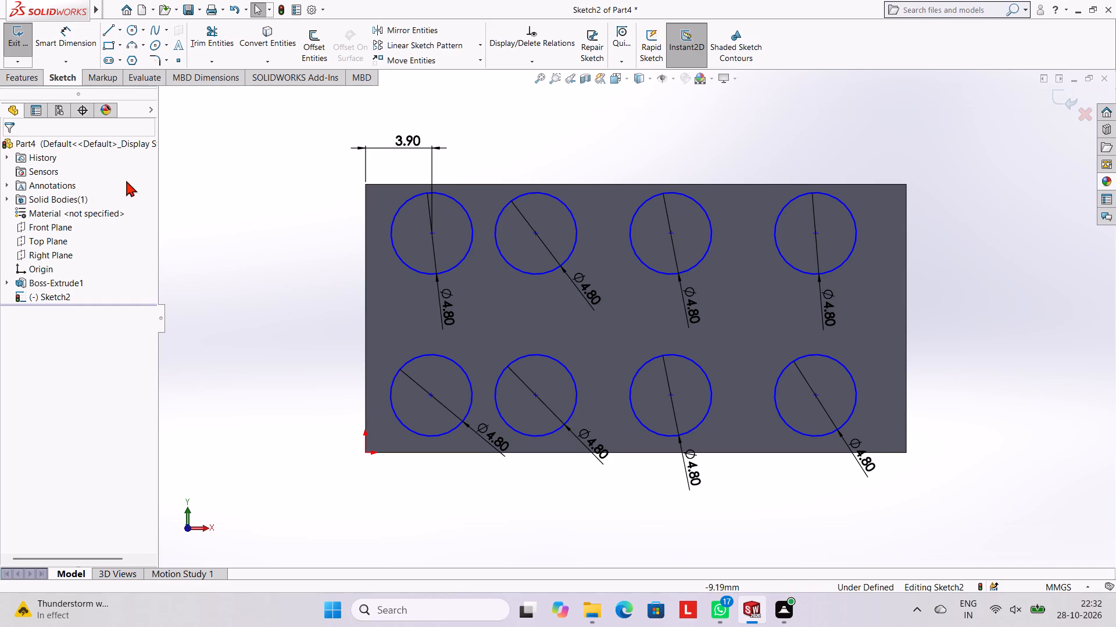
Dimension the upper-left circle's centre 3.9 mm from the block's top edge.
left_click(79, 50)
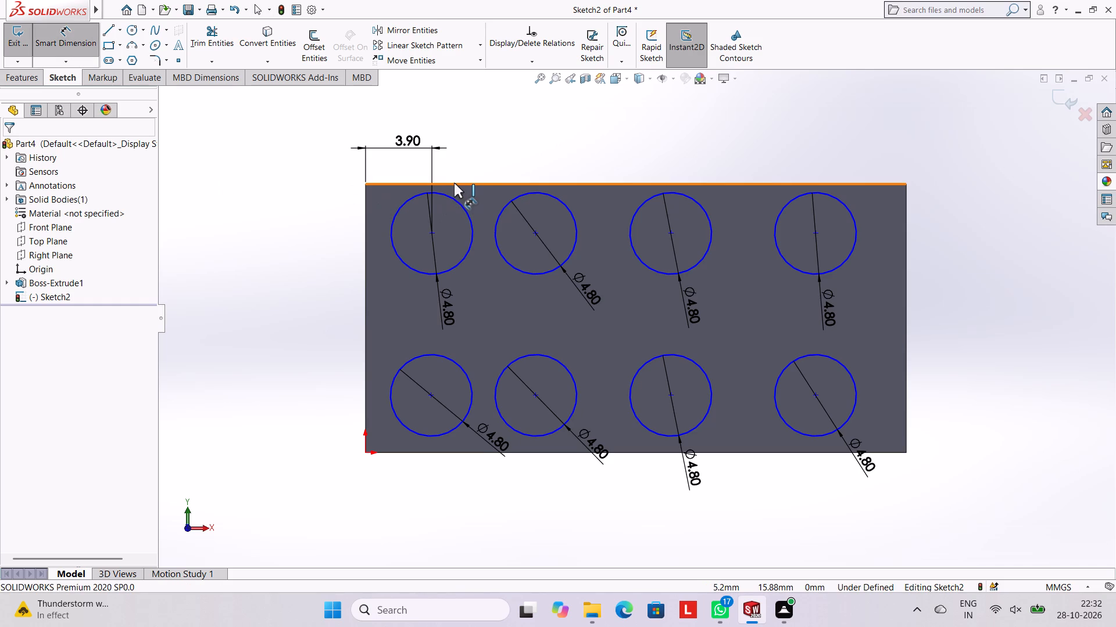
left_click(454, 183)
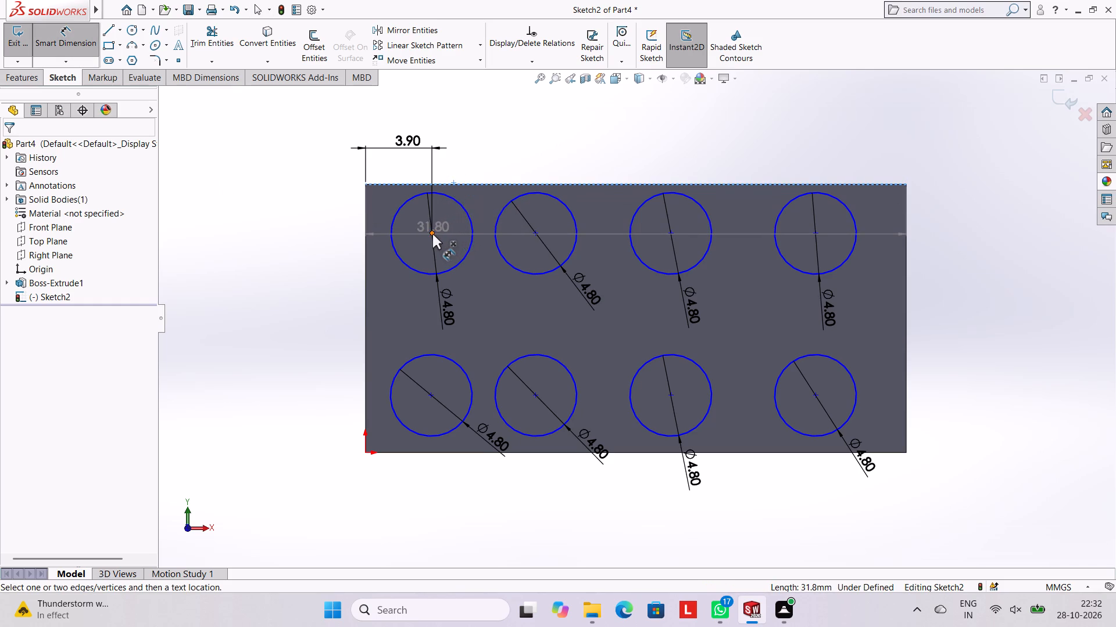
left_click(431, 234)
left_click(302, 228)
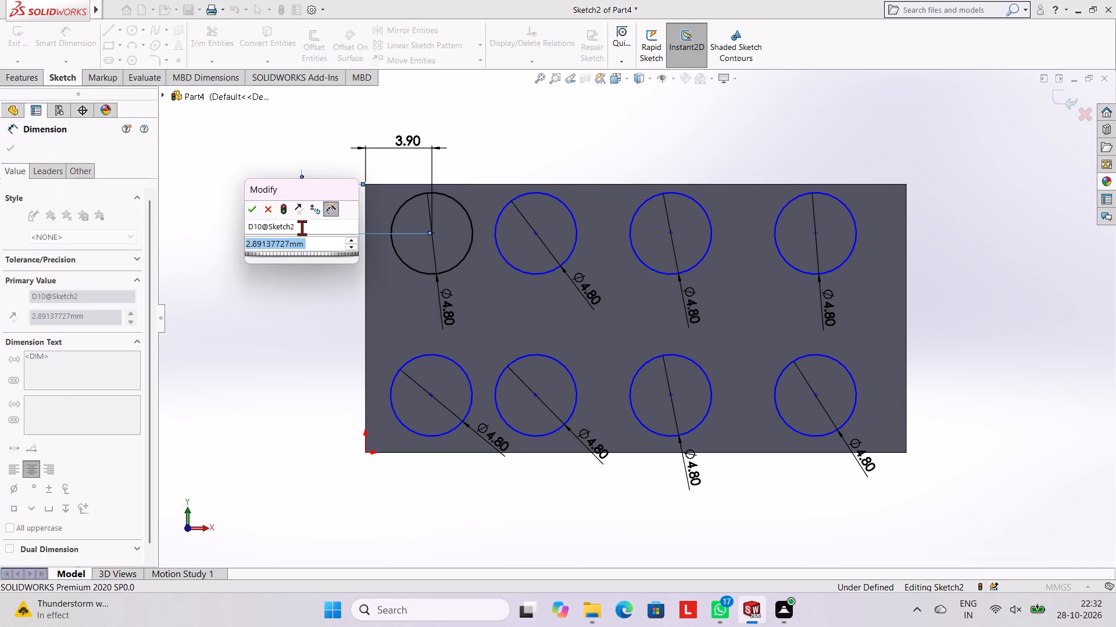
type("3.9")
key("Return")
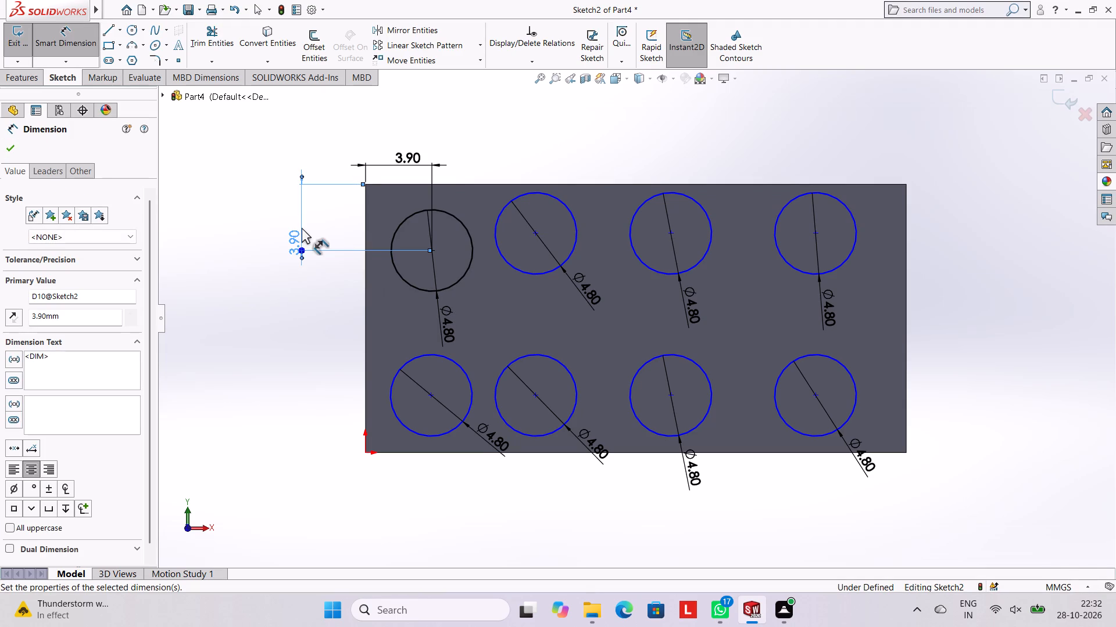
key("Escape")
key("Escape")
key("Escape")
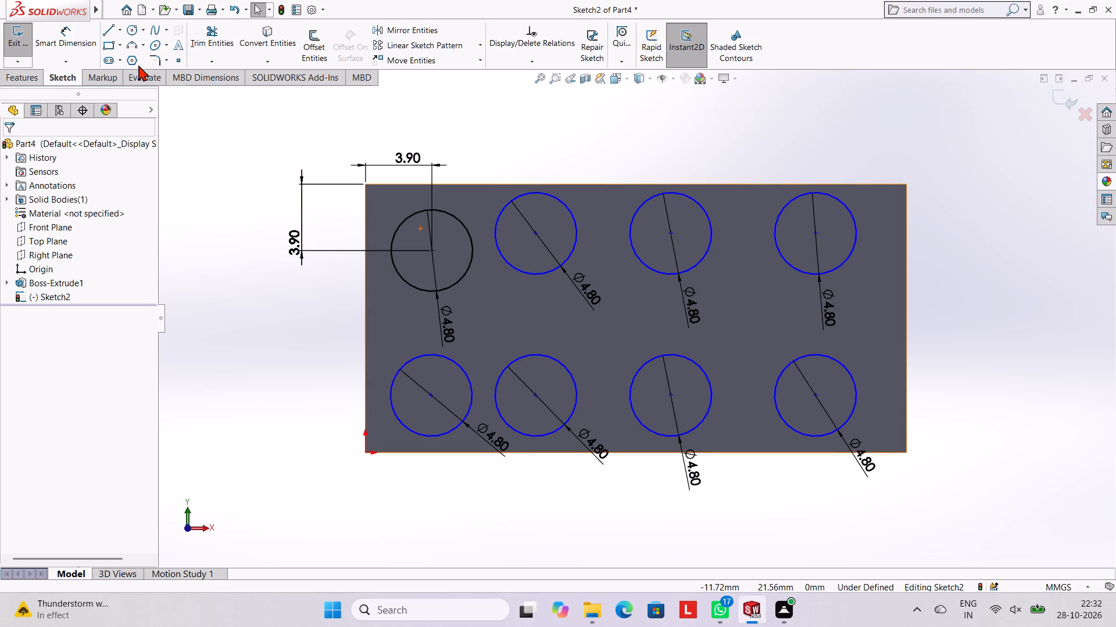
Dimension the lower-left circle's centre 3.9 mm from the block's left edge.
left_click(84, 28)
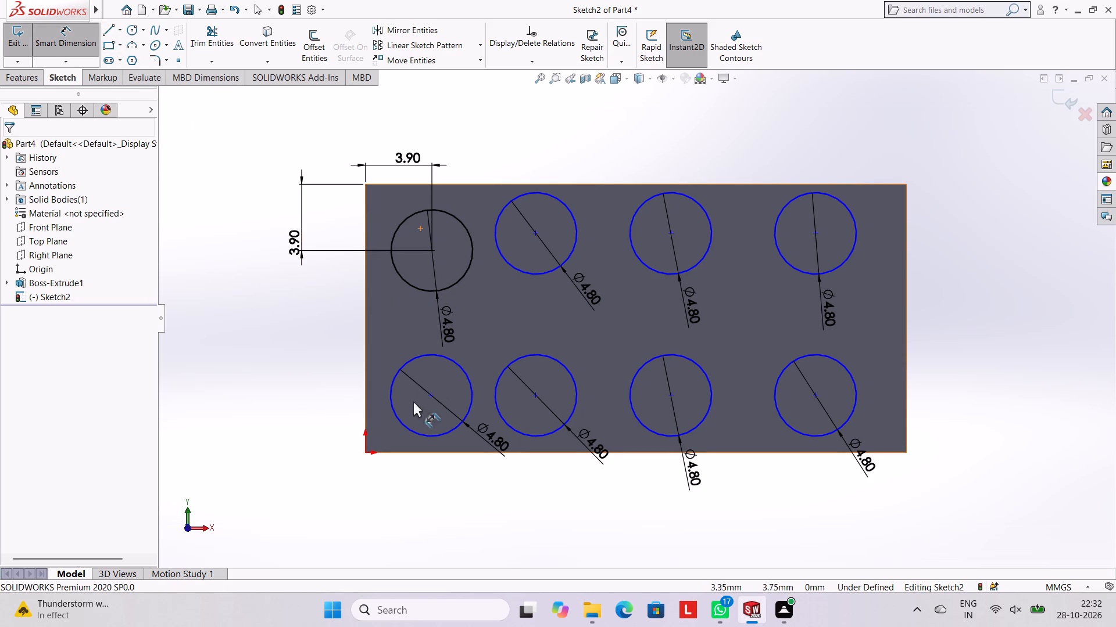
left_click(366, 386)
left_click(432, 395)
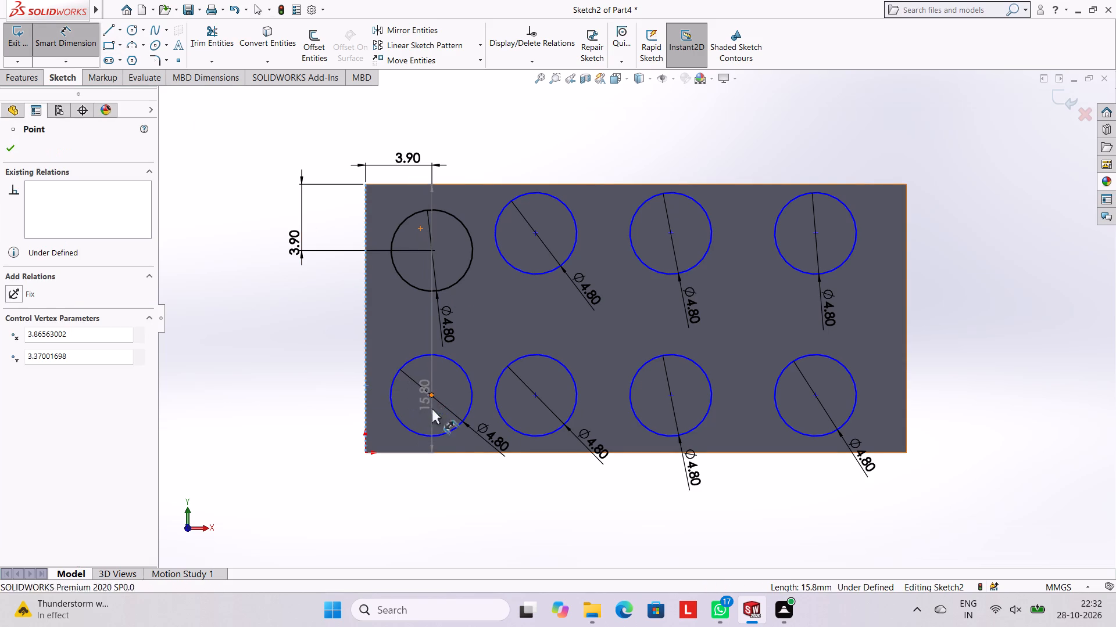
left_click(406, 513)
type("3.9")
key("Return")
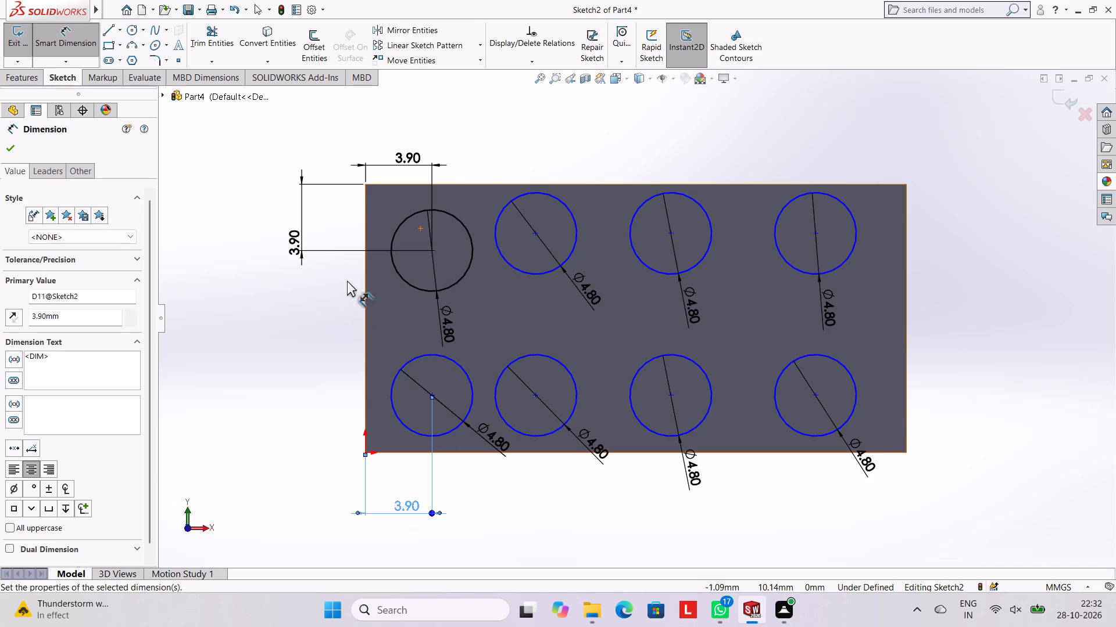
Dimension the lower-left circle's centre 3.9 mm from the block's bottom edge.
left_click(432, 394)
left_click(442, 450)
left_click(441, 451)
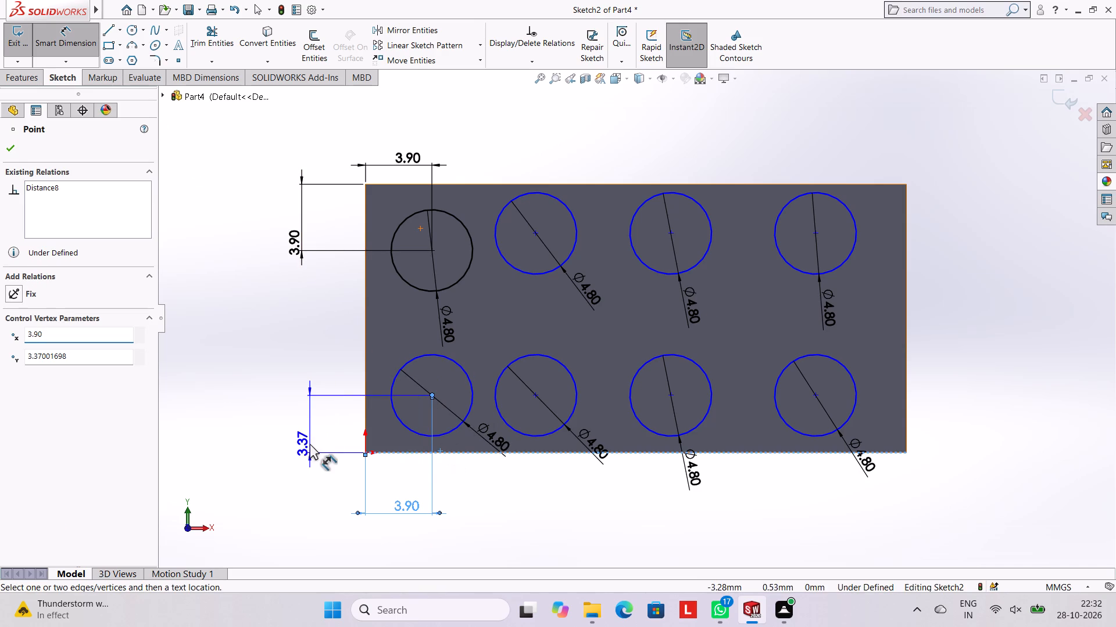
left_click(310, 444)
type("3.9")
key("Return")
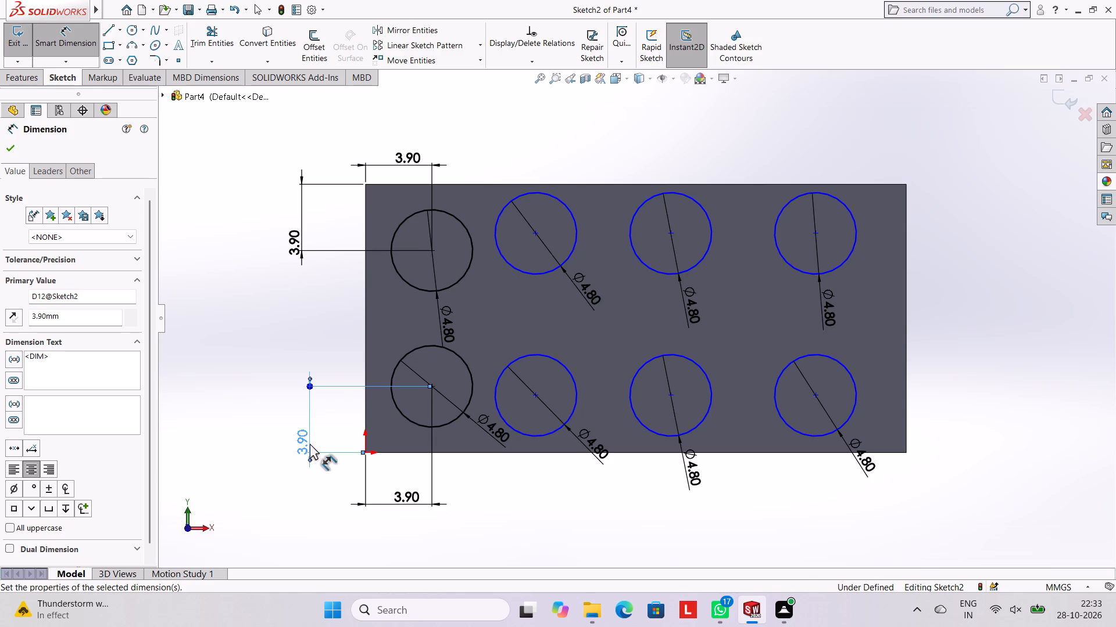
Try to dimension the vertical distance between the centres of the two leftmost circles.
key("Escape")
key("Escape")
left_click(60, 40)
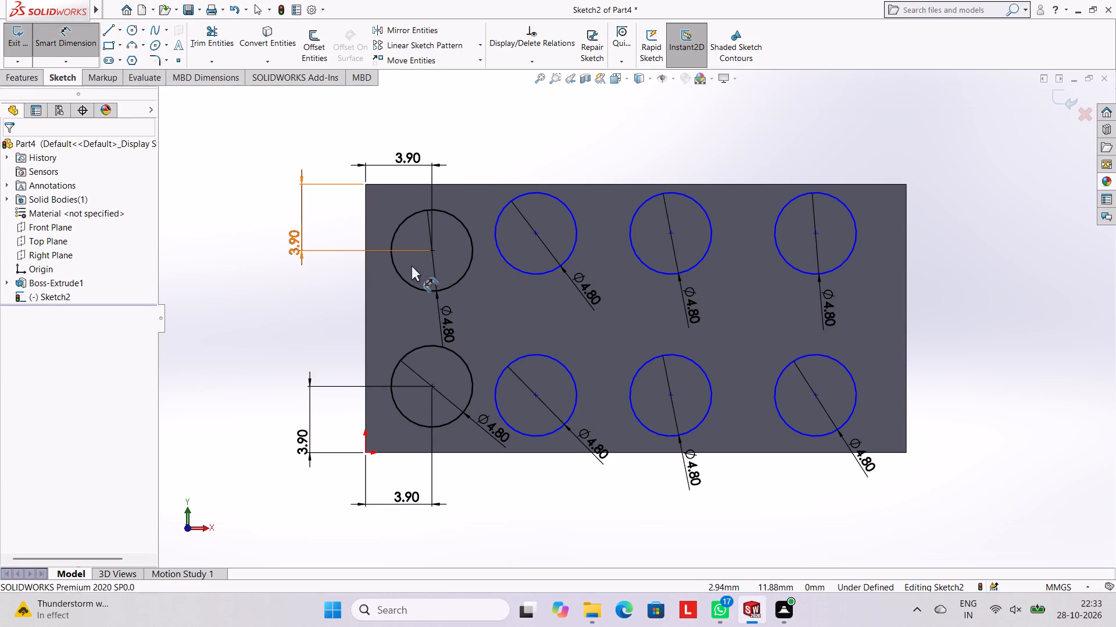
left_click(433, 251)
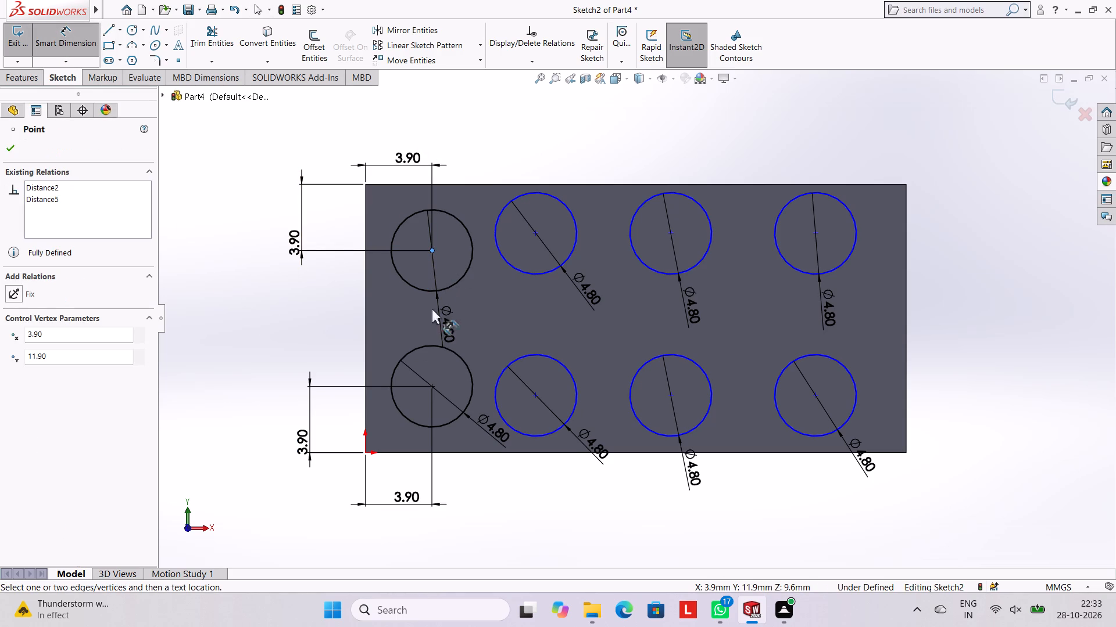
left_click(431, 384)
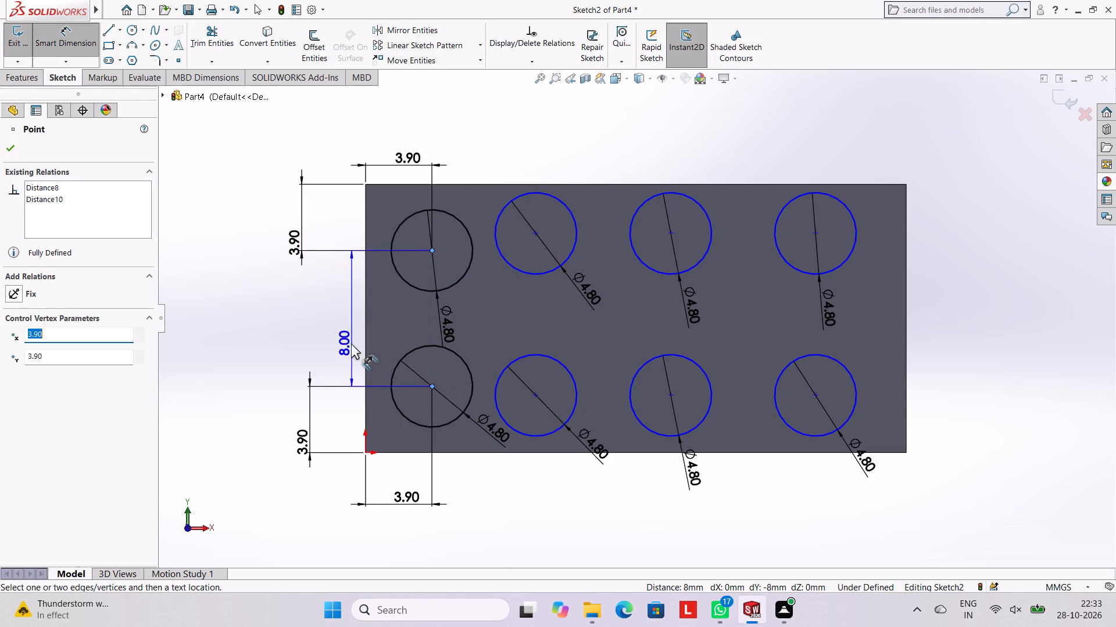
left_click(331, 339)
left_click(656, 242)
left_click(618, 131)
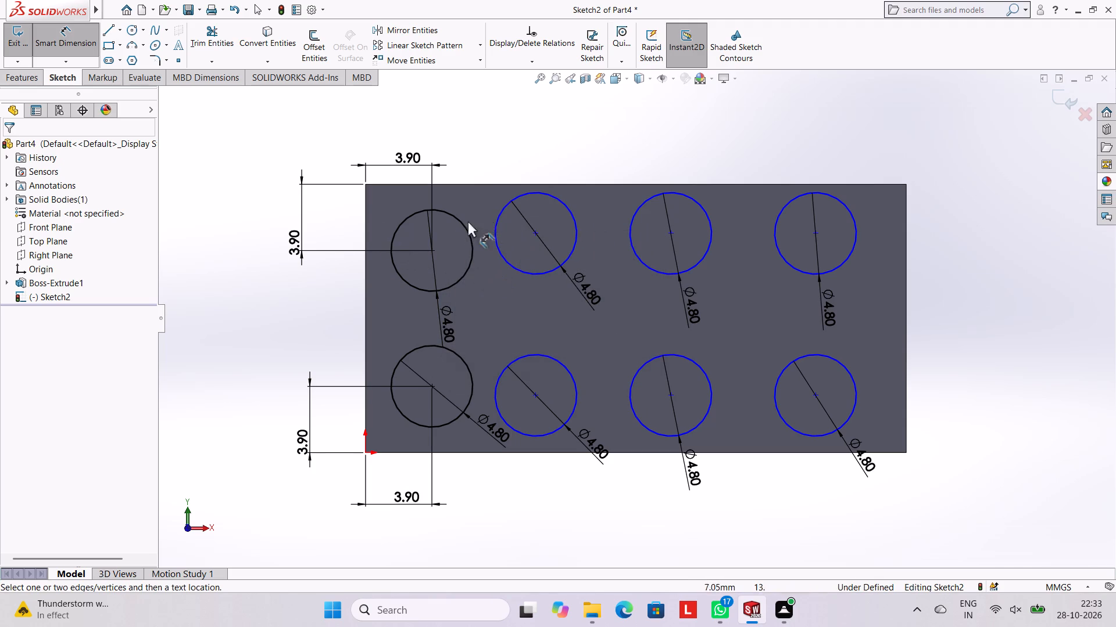
Dimension the centre of the upper row's second circle 3.9 mm from the block's top edge.
left_click(536, 184)
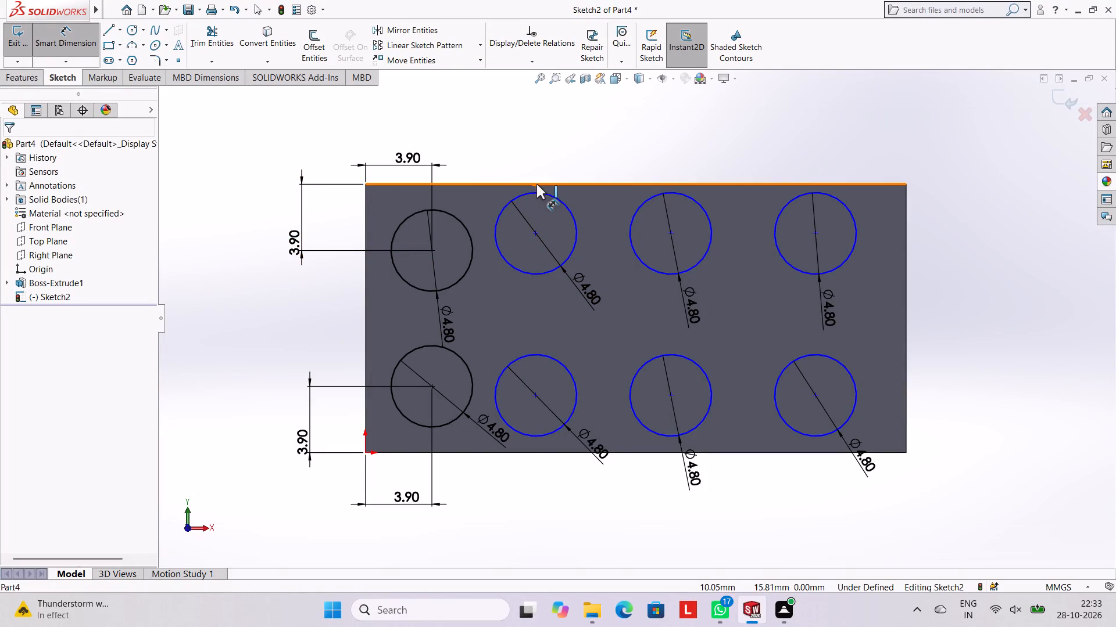
left_click(536, 235)
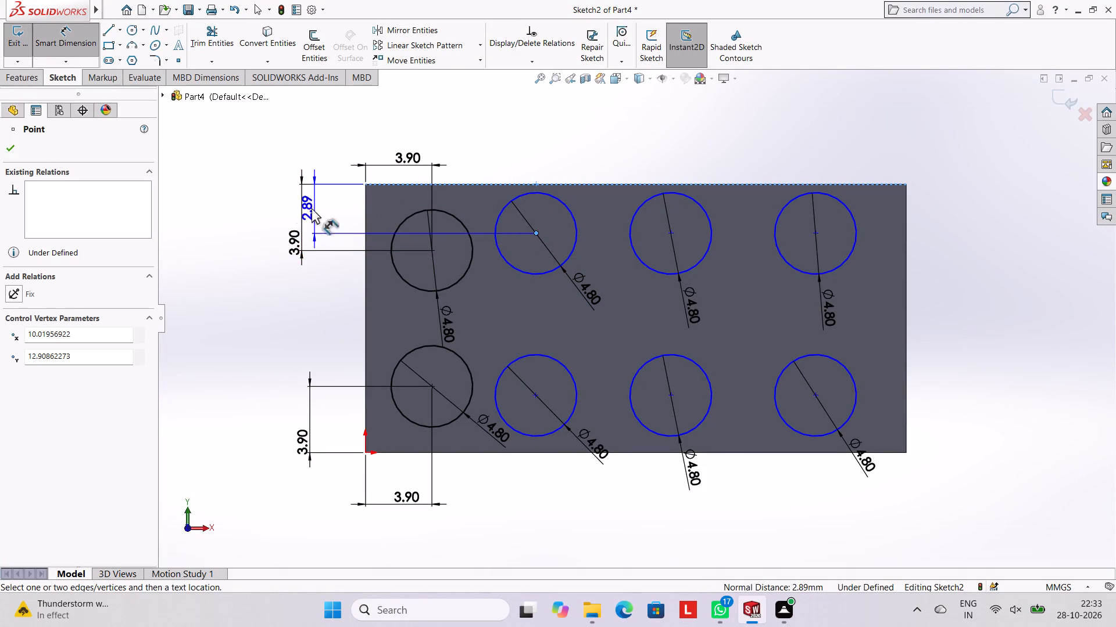
left_click(264, 202)
type("3.9")
key("Return")
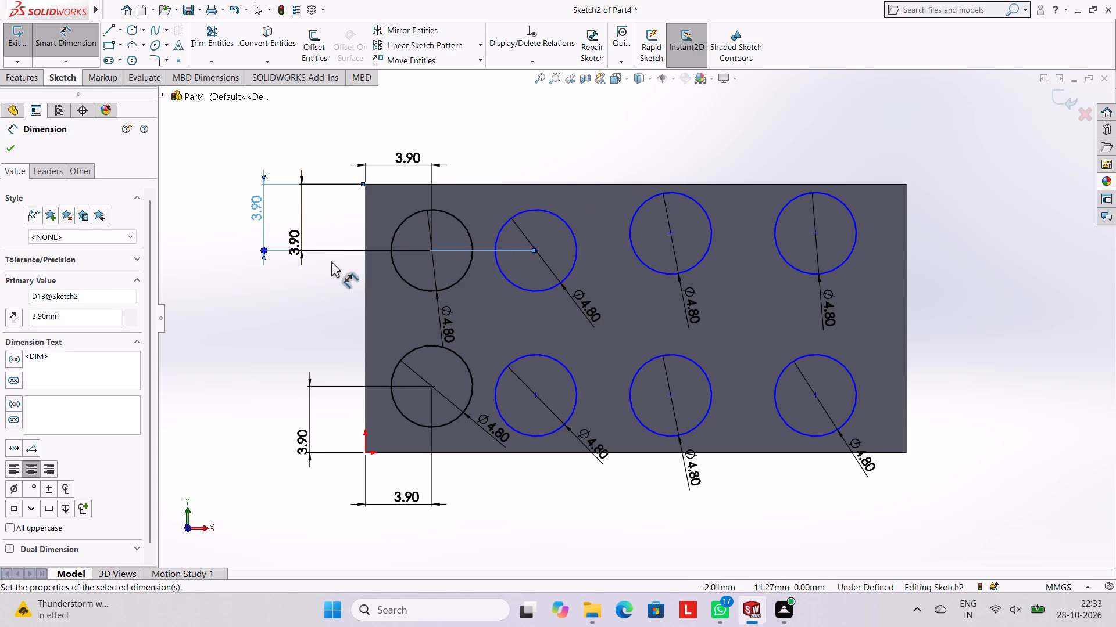
key("Escape")
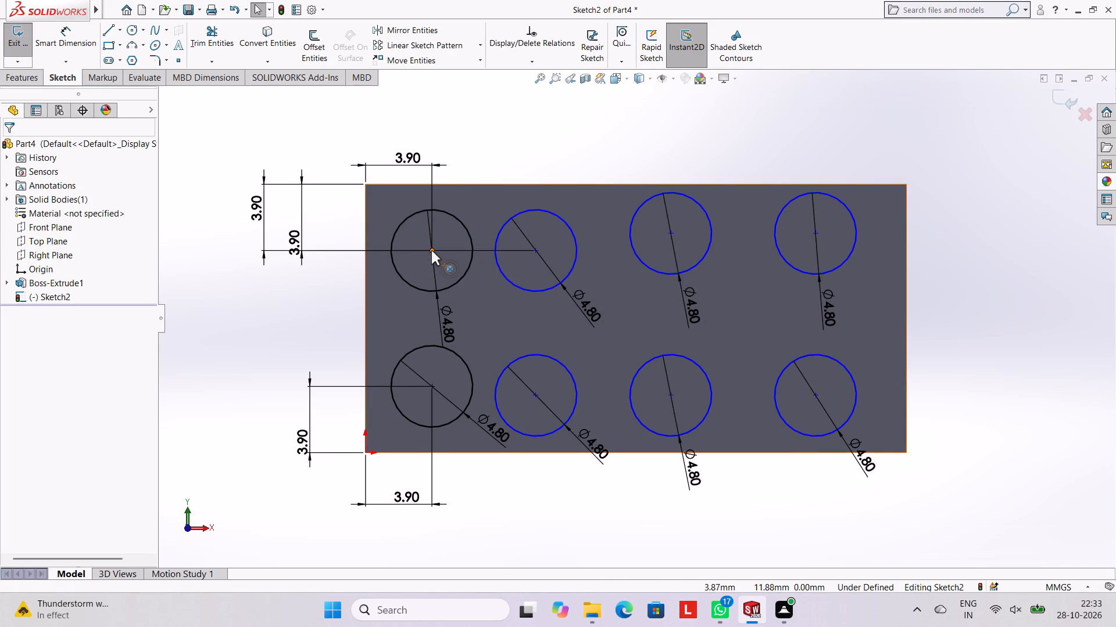
Dimension the horizontal spacing between the centres of the upper row's first and second circles as 8 mm.
left_click(431, 250)
key("Escape")
left_click(59, 42)
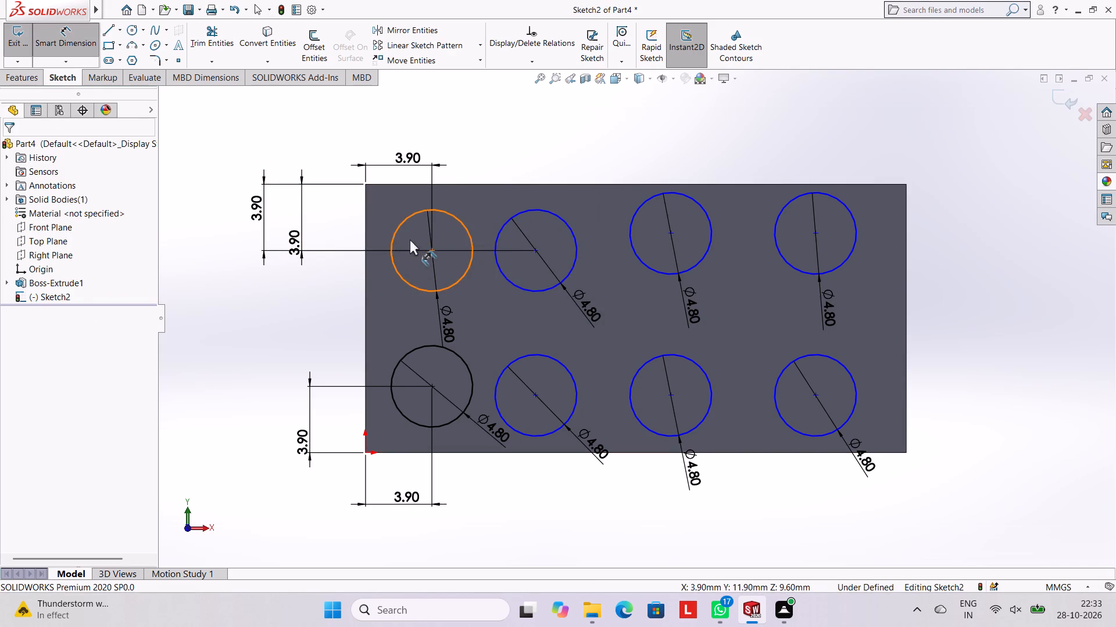
left_click(430, 251)
left_click(535, 250)
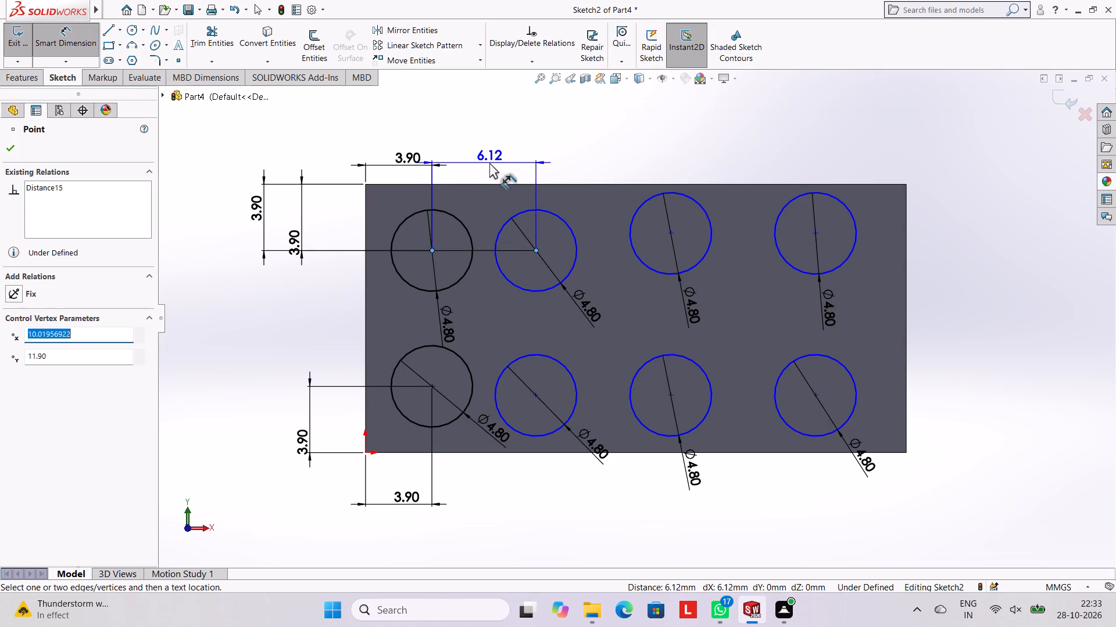
left_click(489, 163)
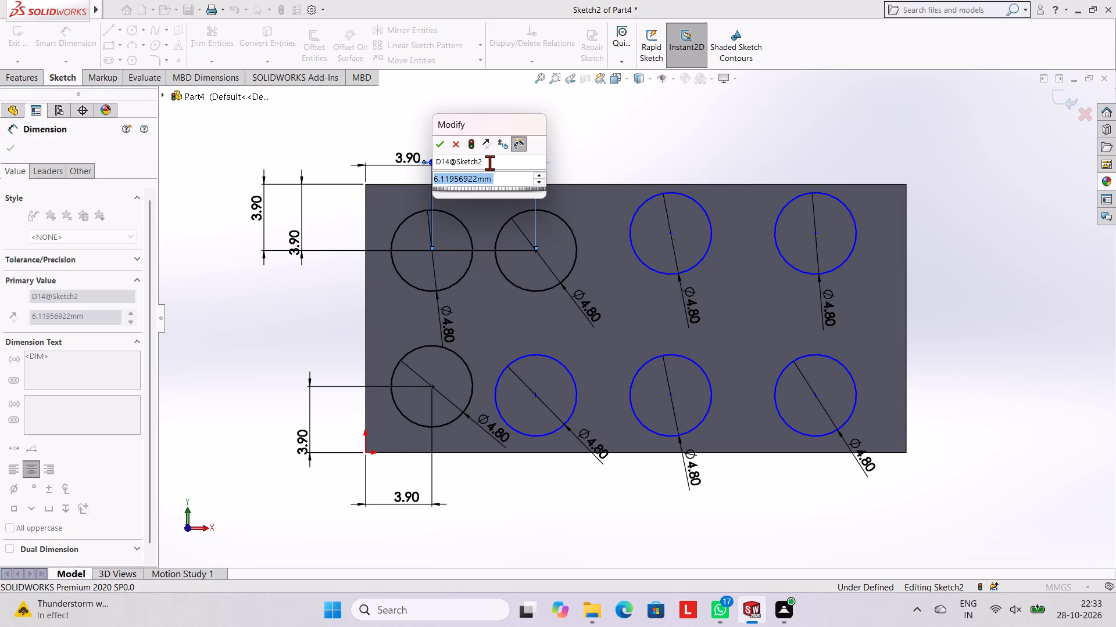
key("8")
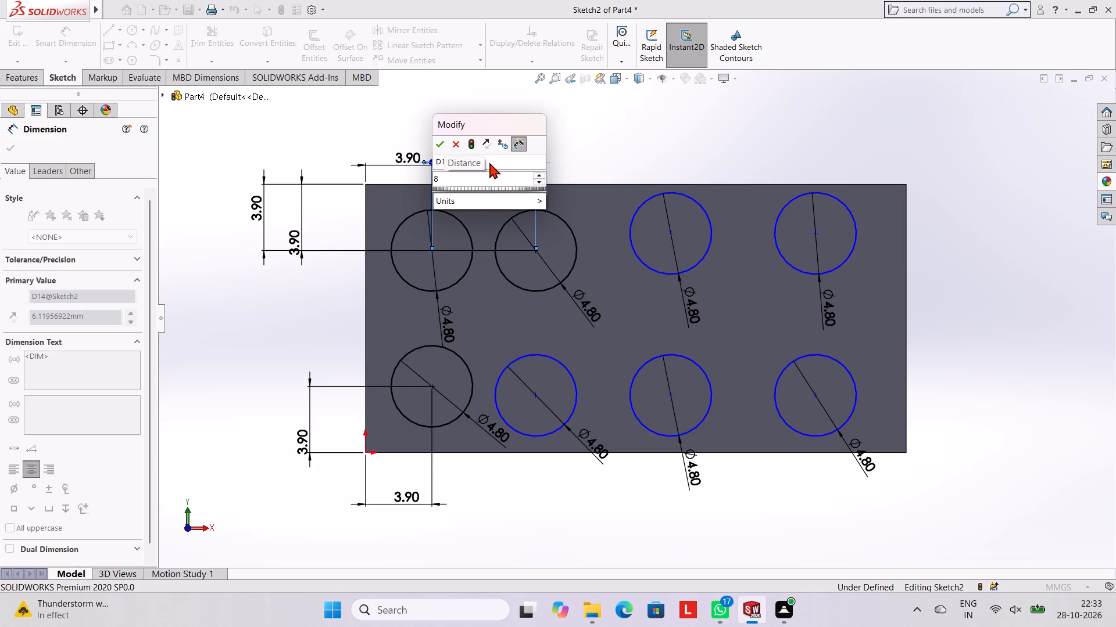
key("Return")
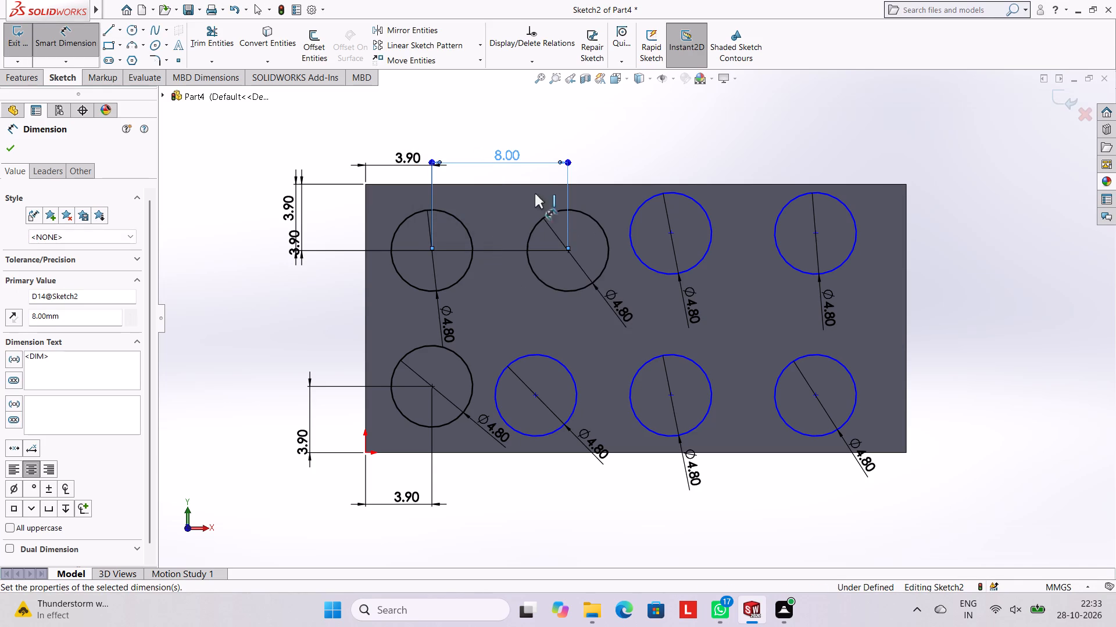
key("Escape")
key("Escape")
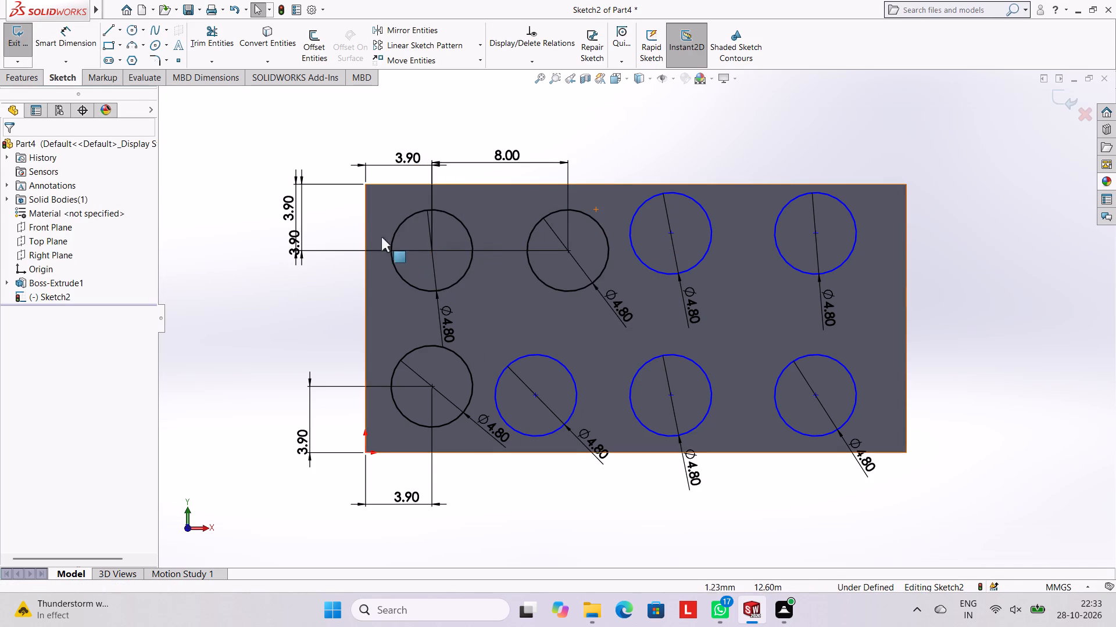
Dimension the centre of the lower row's second circle 3.9 mm from the block's bottom edge.
left_click(66, 44)
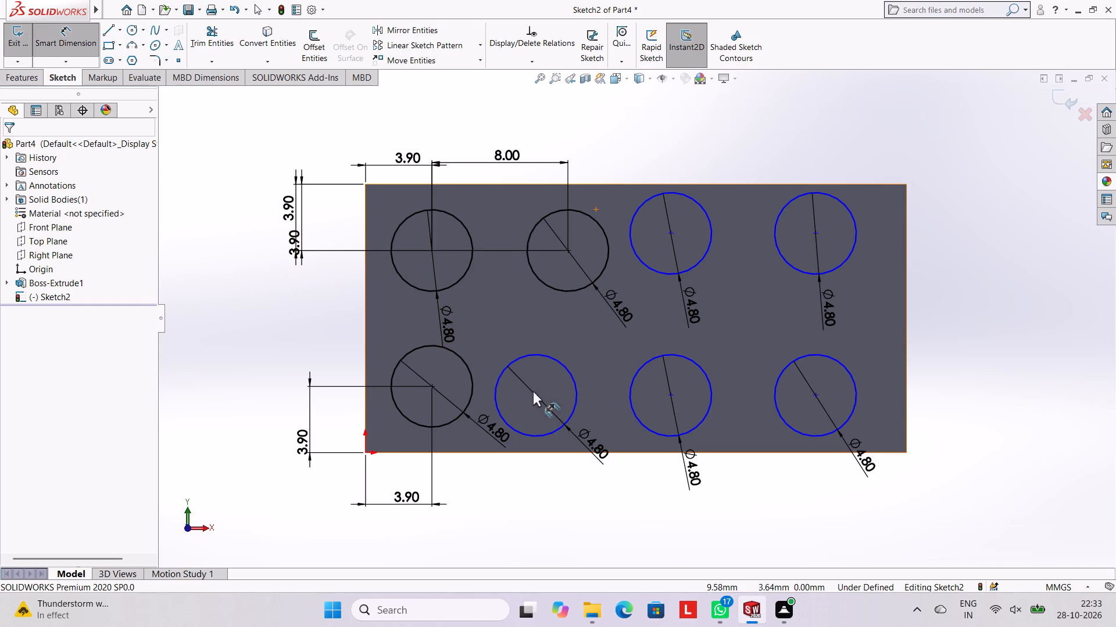
left_click(534, 395)
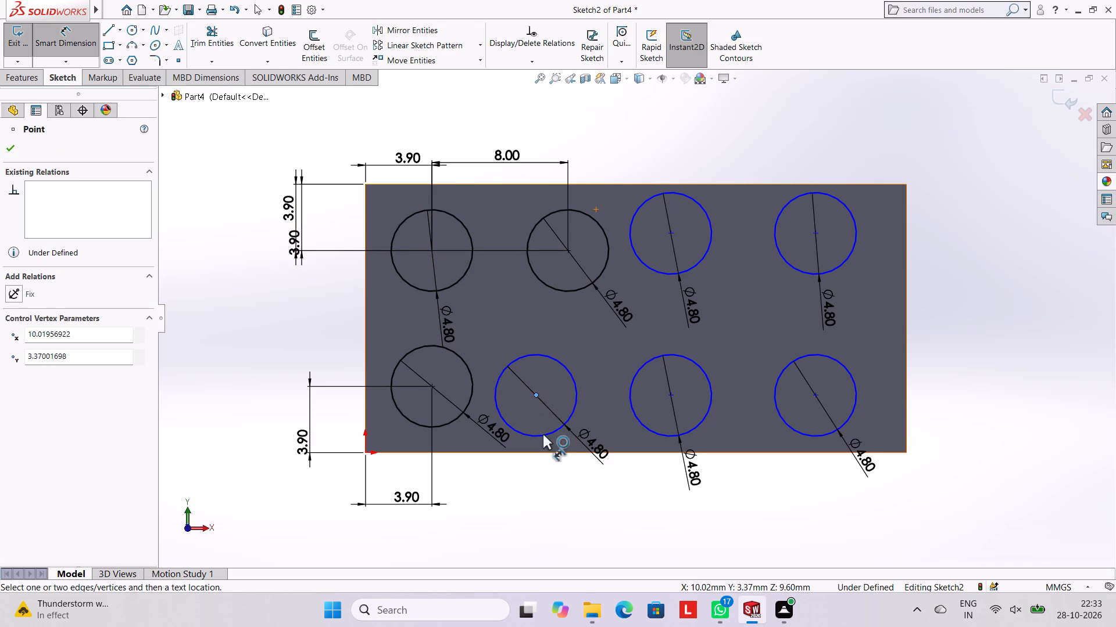
left_click(542, 452)
left_click(257, 433)
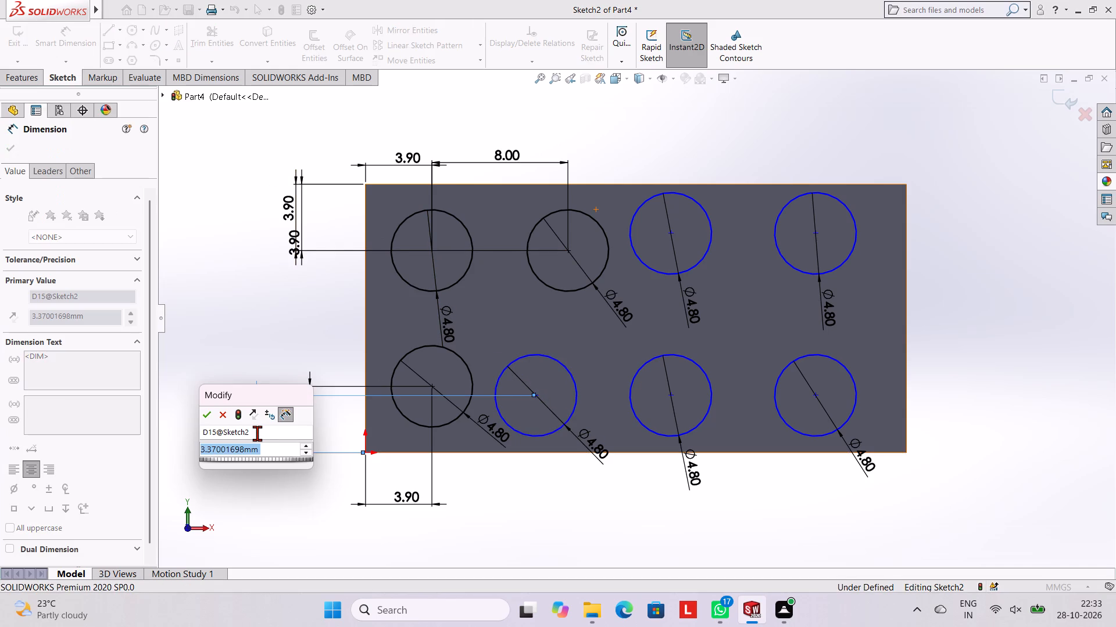
type("3.9")
key("Return")
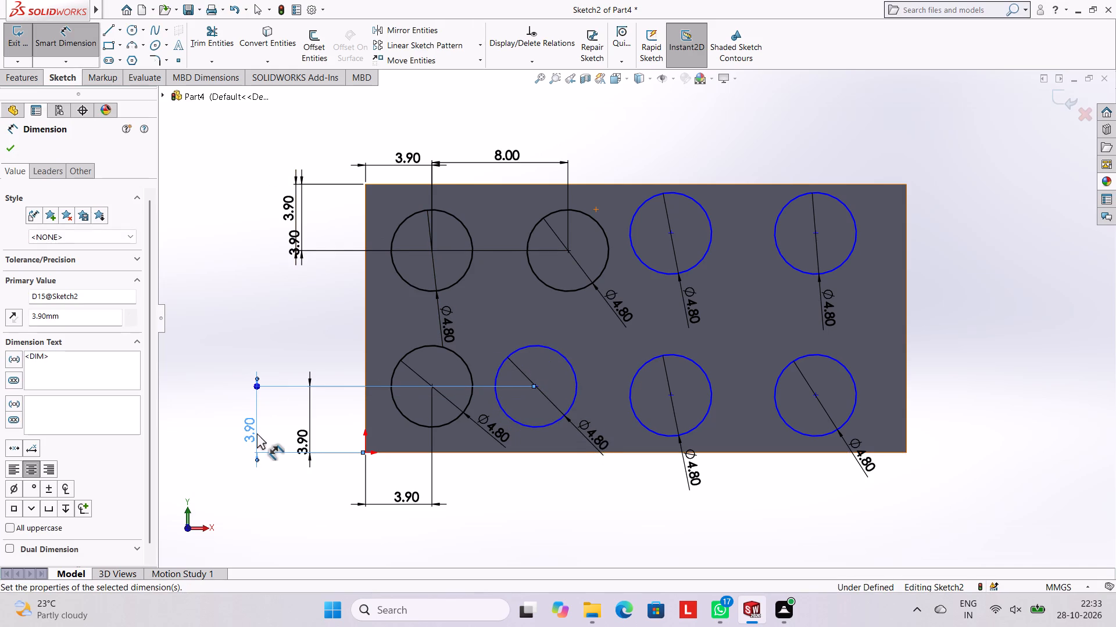
key("Escape")
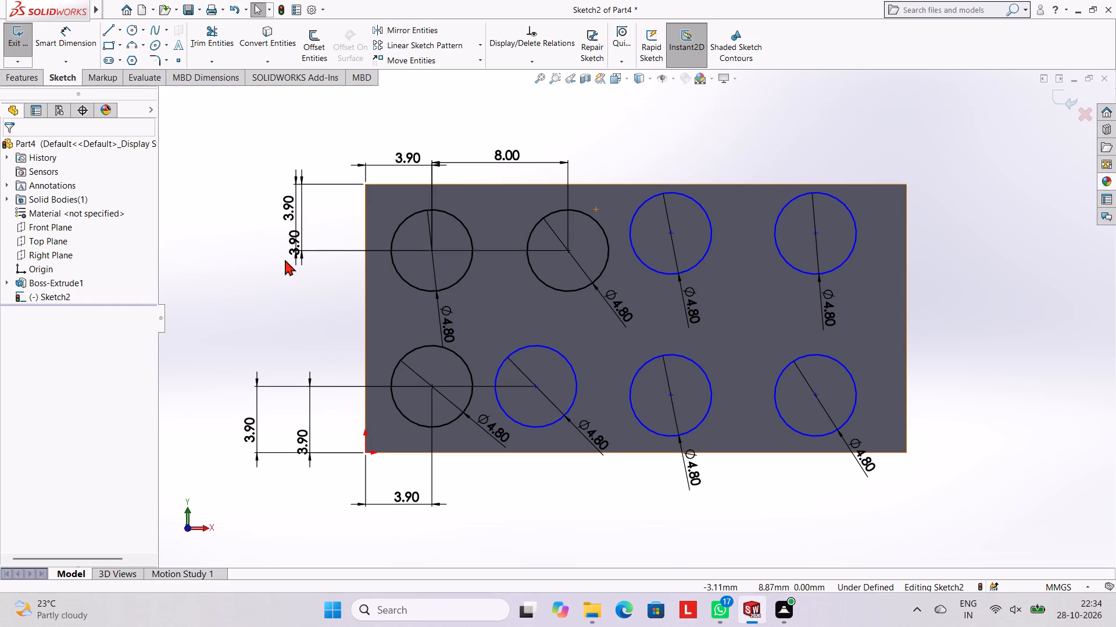
Dimension the horizontal spacing between the centres of the lower row's first and second circles as 8 mm.
left_click(78, 34)
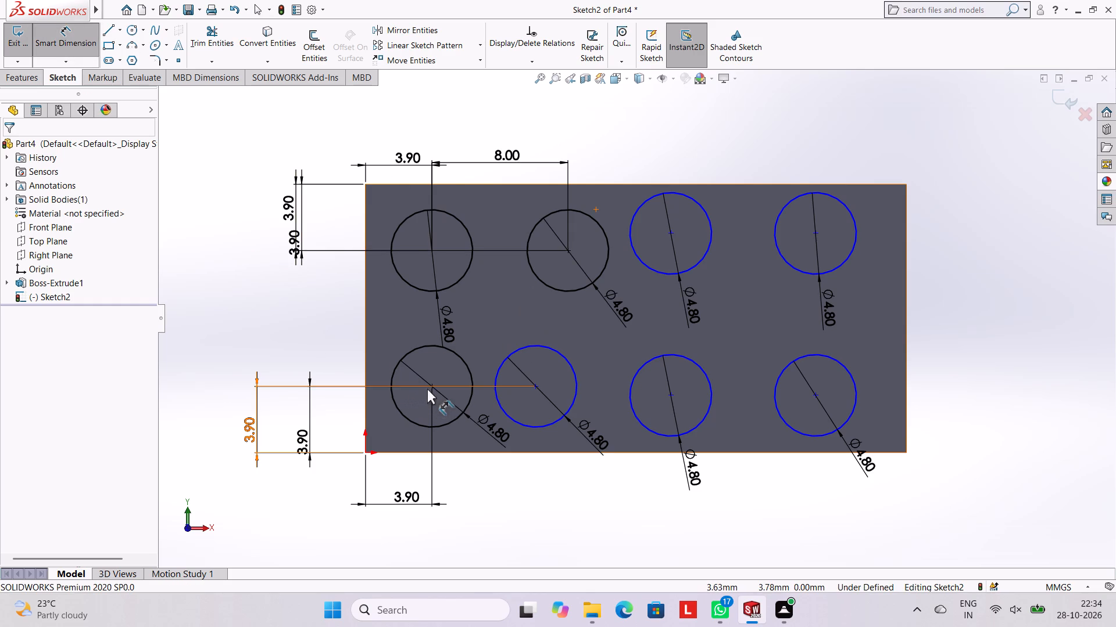
left_click(432, 385)
left_click(538, 387)
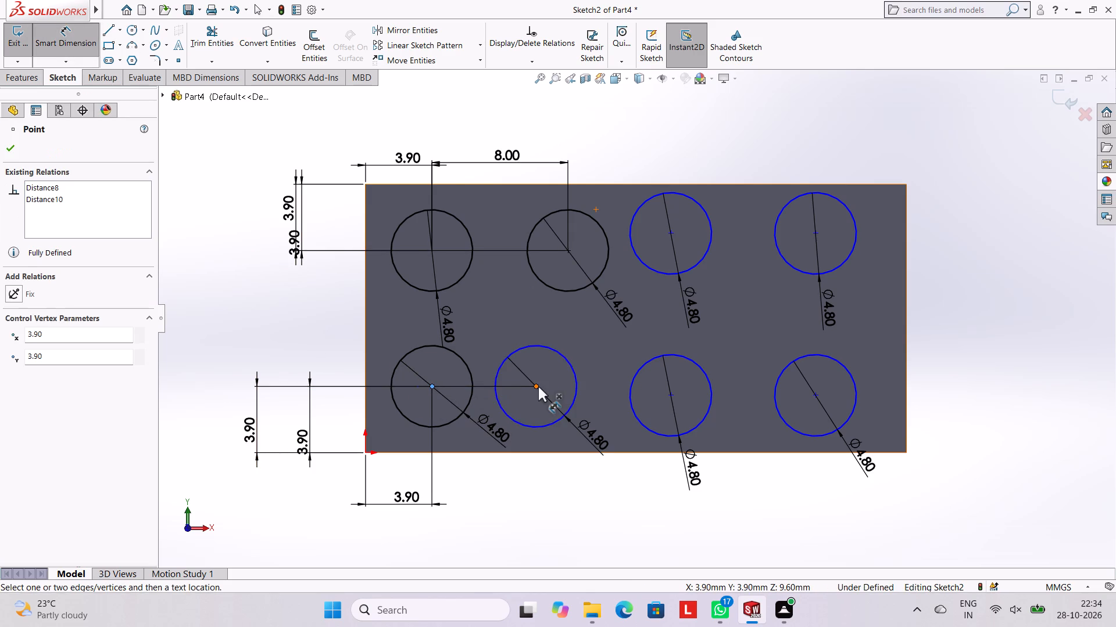
left_click(489, 500)
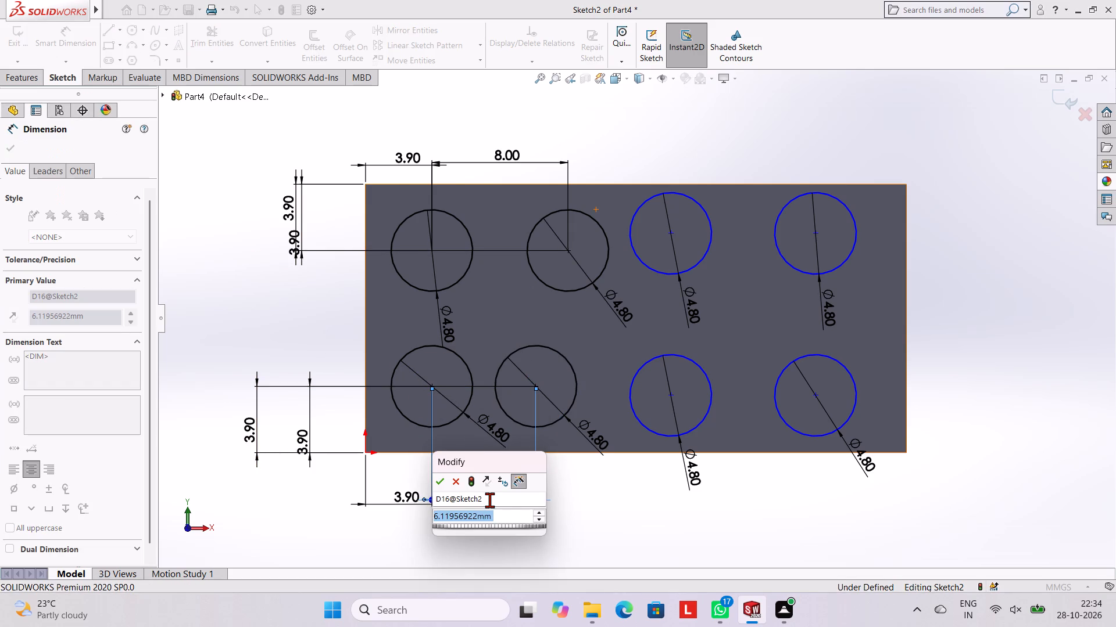
key("8")
key("Return")
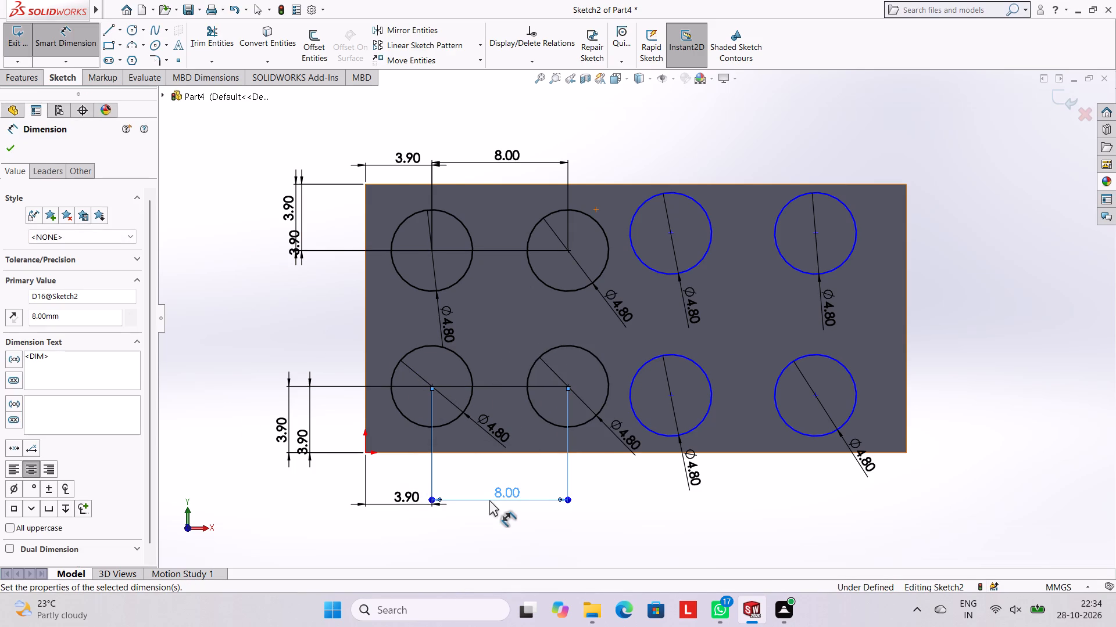
key("Escape")
key("Escape")
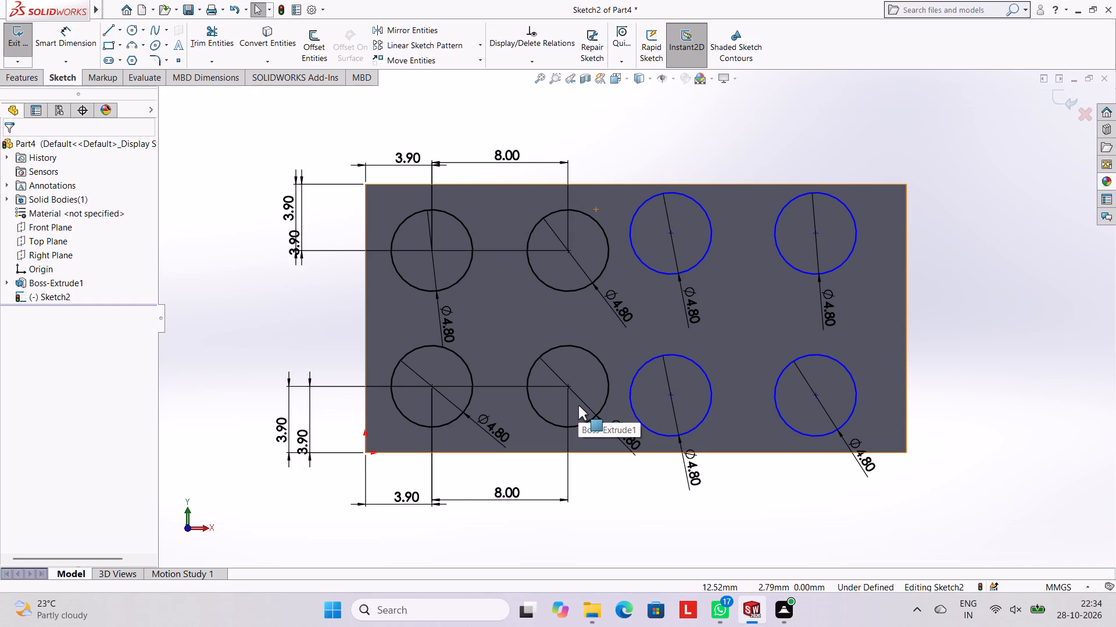
Dimension the centre of the upper row's third circle 3.9 mm from the block's top edge.
left_click(76, 46)
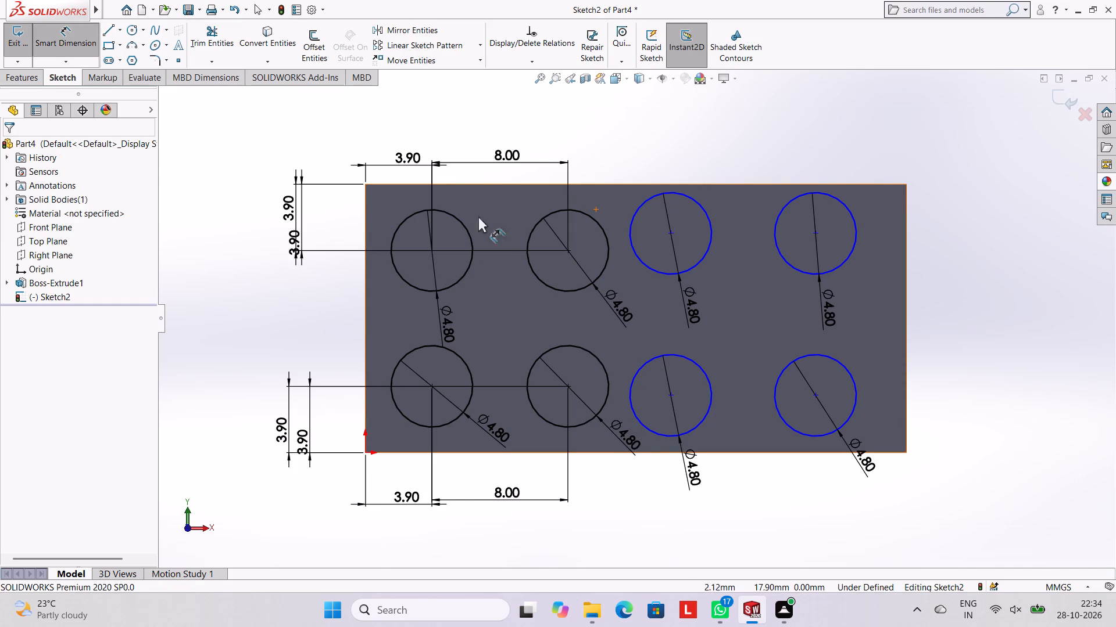
left_click(690, 182)
left_click(689, 185)
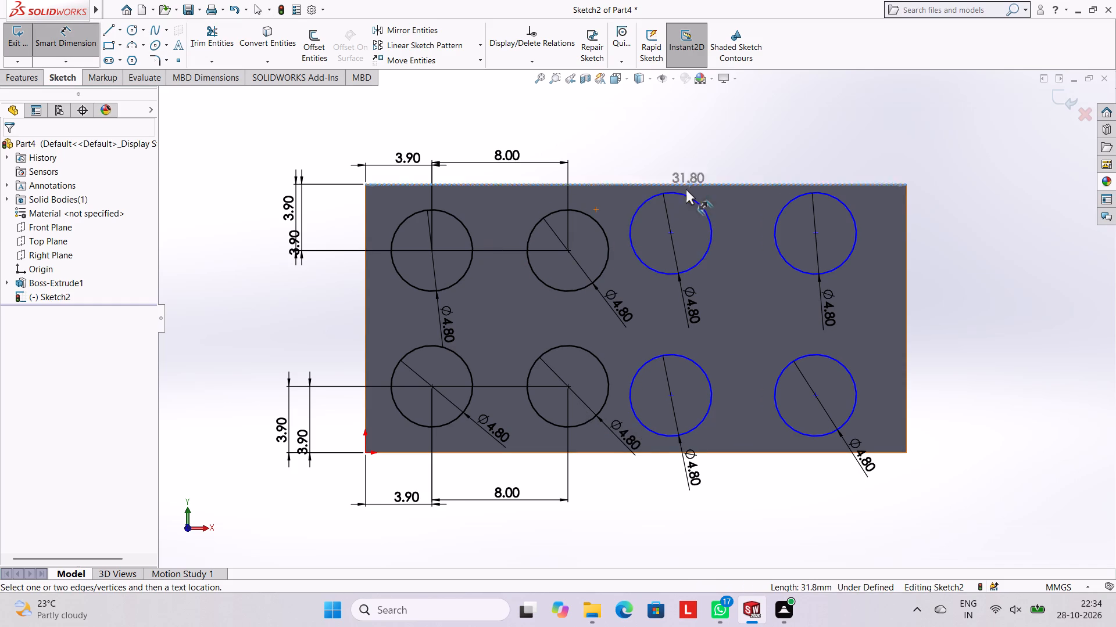
left_click(669, 234)
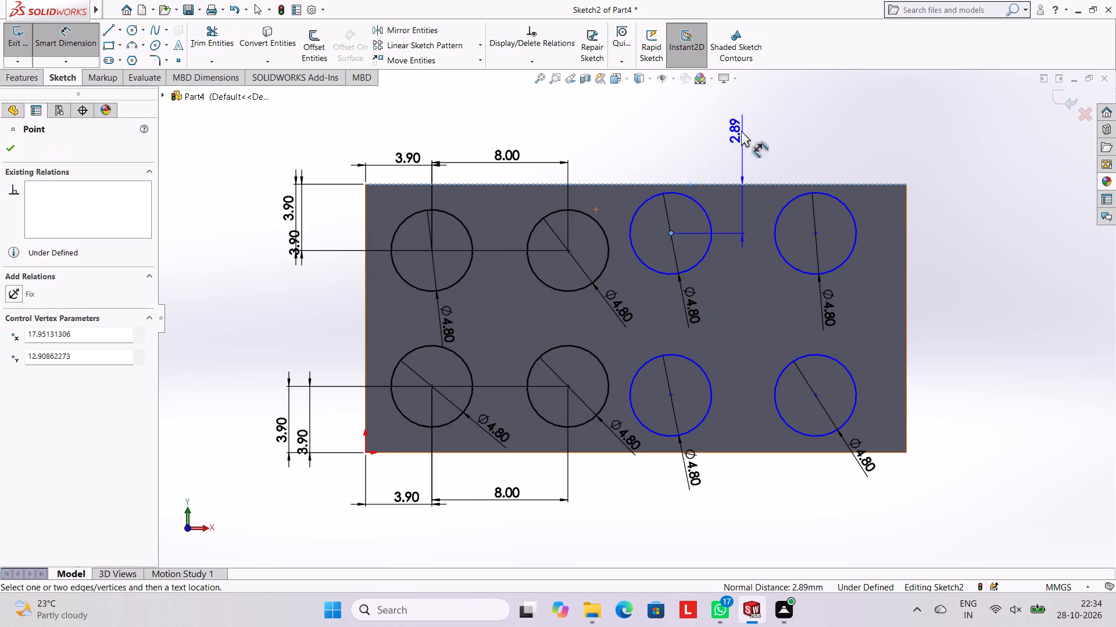
left_click(728, 132)
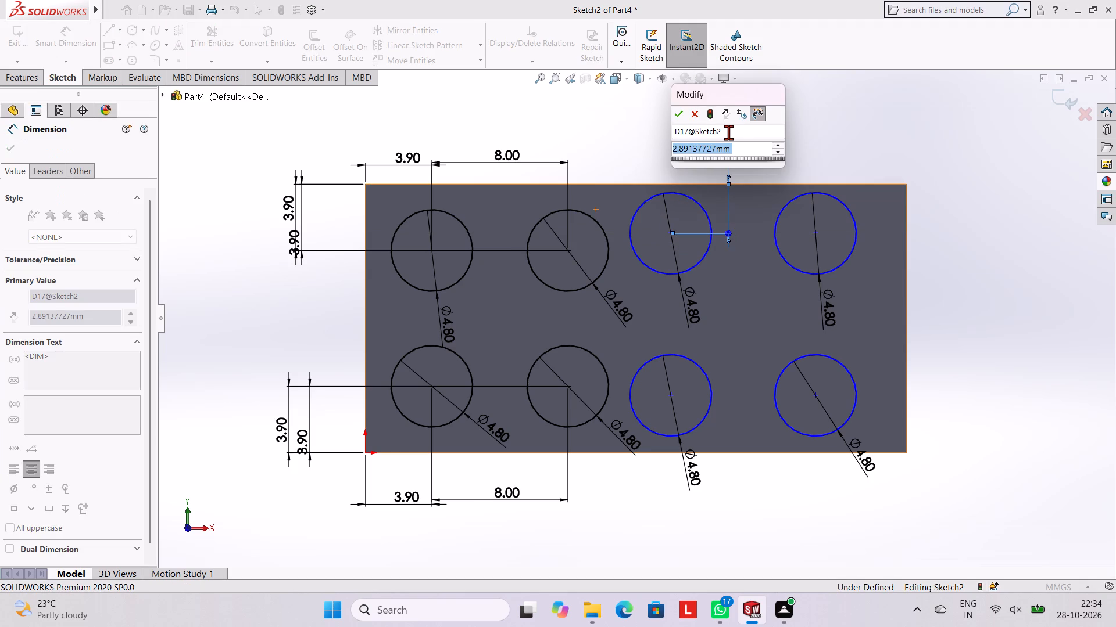
type("3.9")
key("Return")
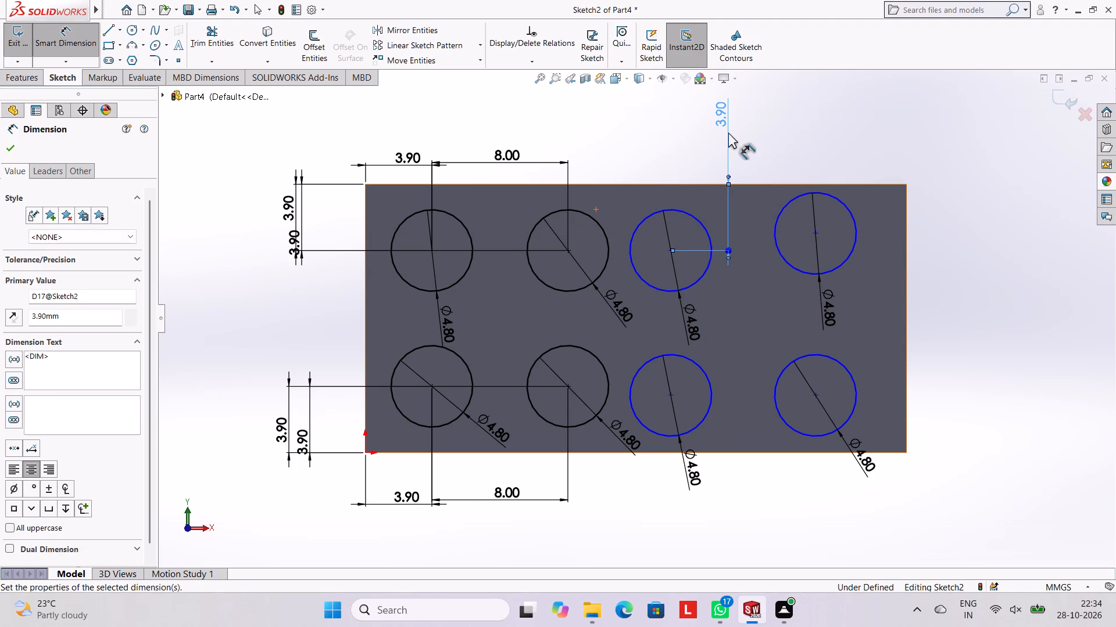
key("Escape")
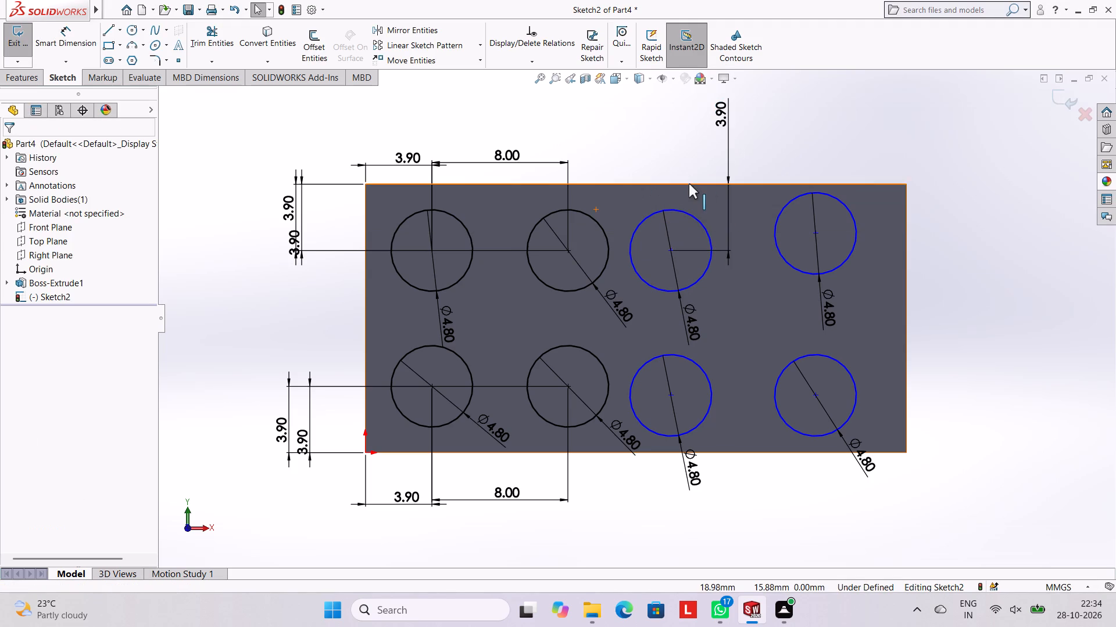
key("Escape")
key("Escape")
key("Escape")
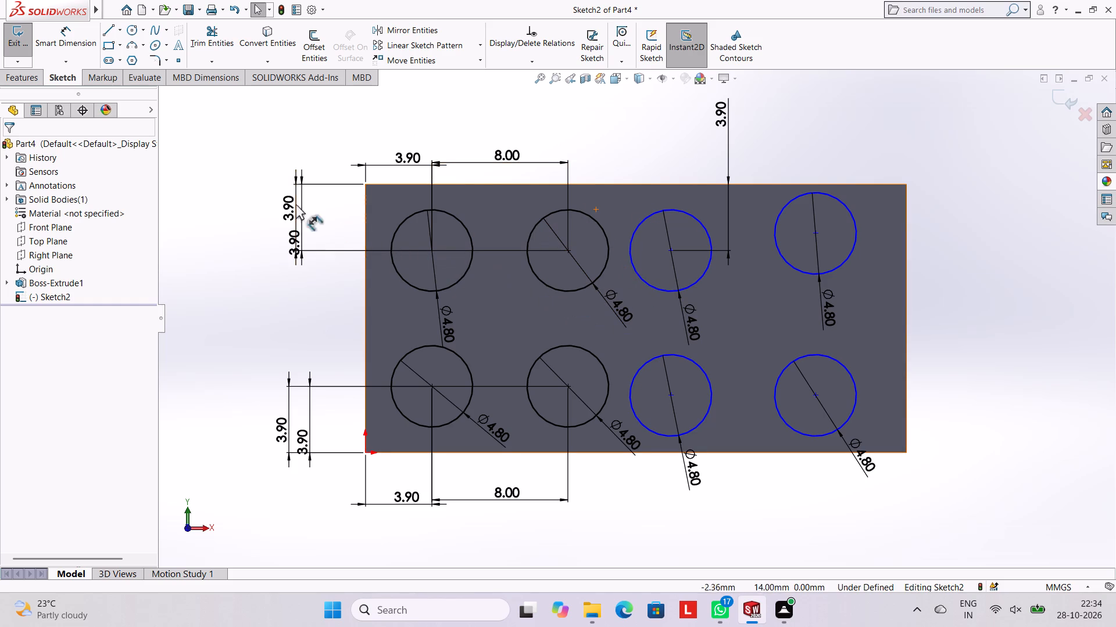
Dimension the horizontal spacing between the centres of the upper row's second and third circles as 8 mm.
left_click(66, 41)
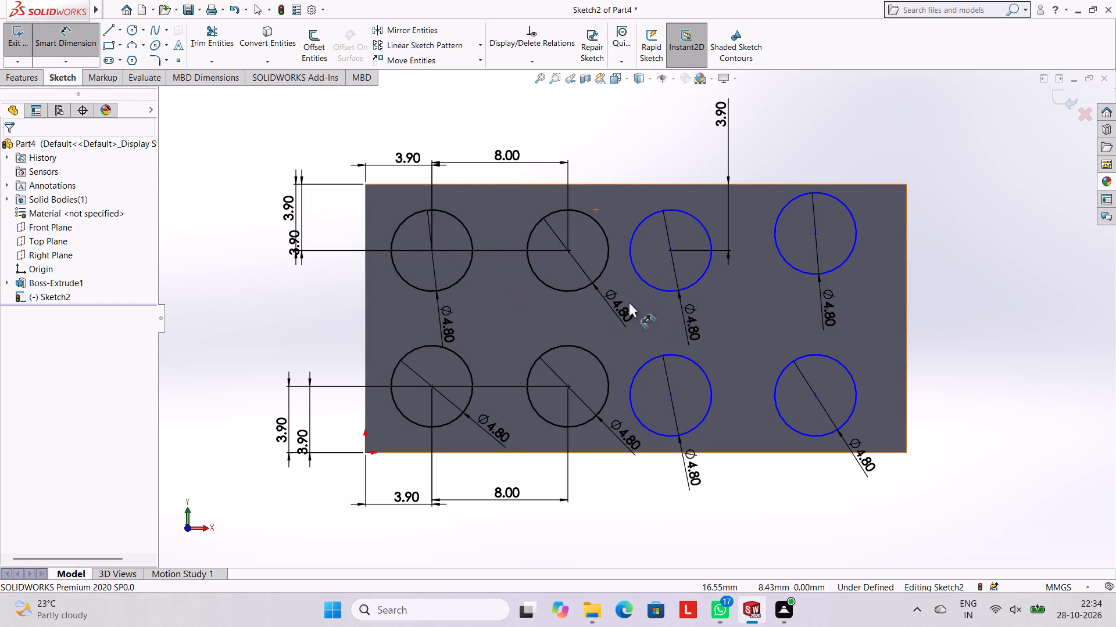
left_click(568, 251)
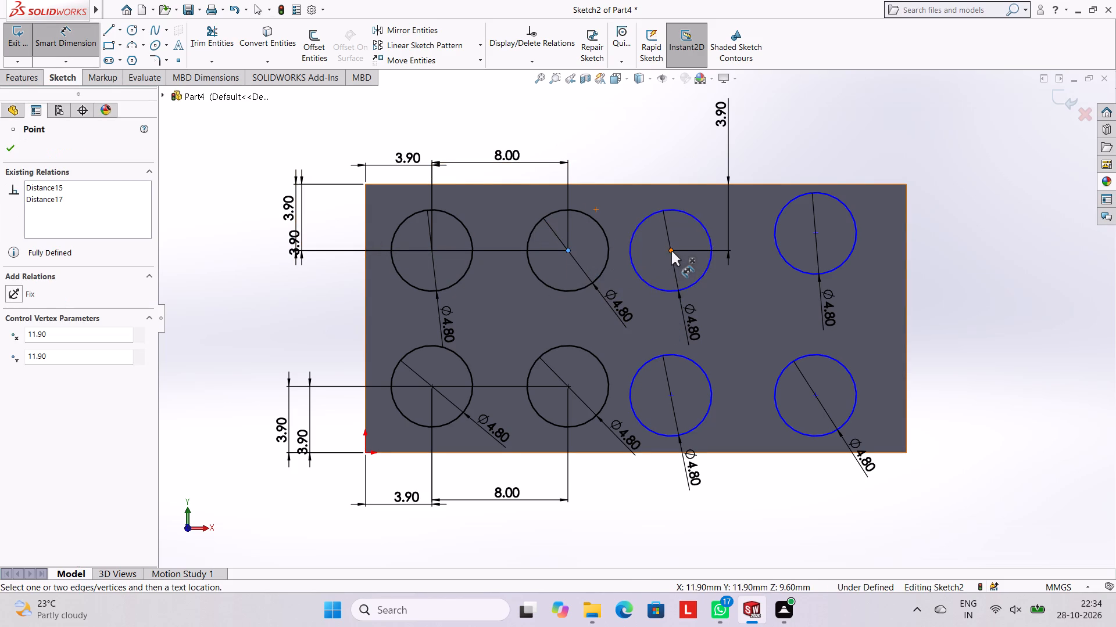
left_click(671, 251)
left_click(650, 151)
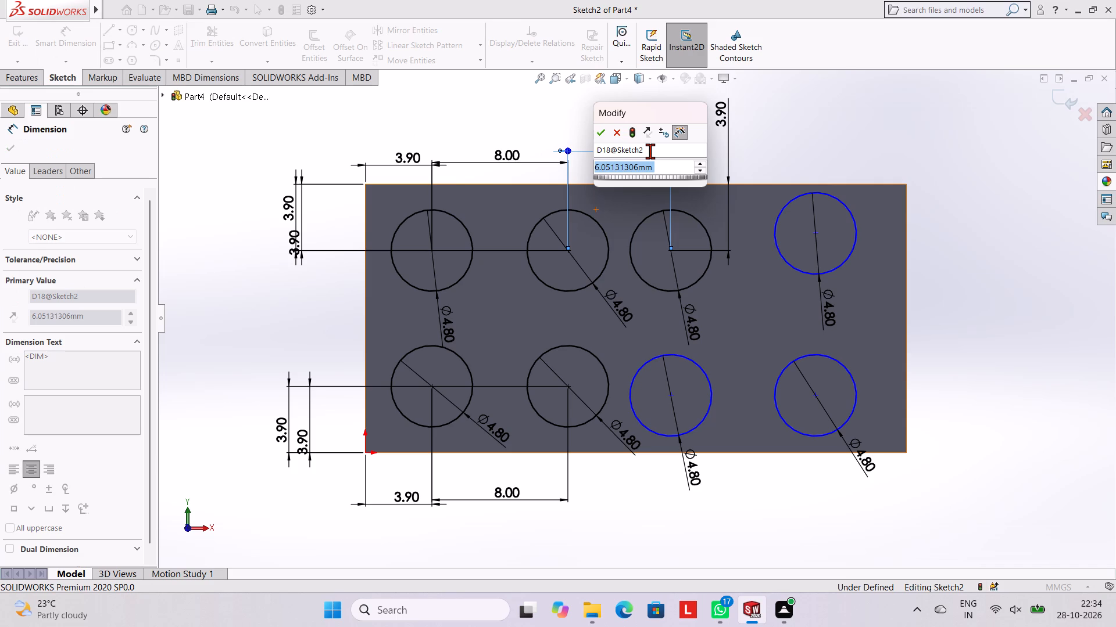
key("8")
key("Return")
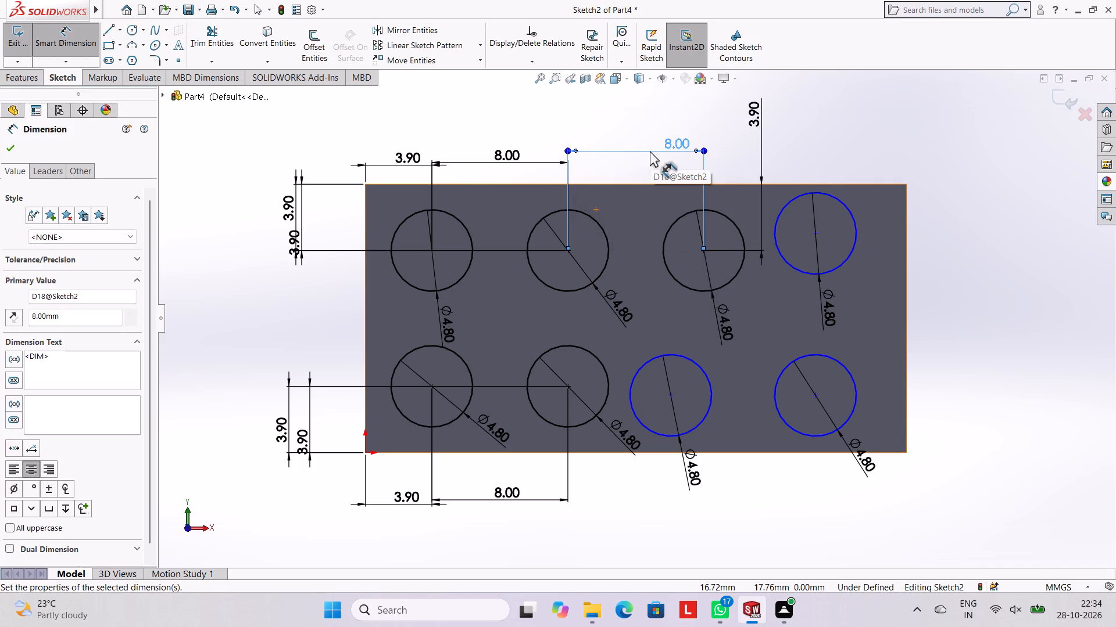
Dimension the centre of the lower row's third circle 3.9 mm from the block's bottom edge.
key("Escape")
key("Escape")
key("Escape")
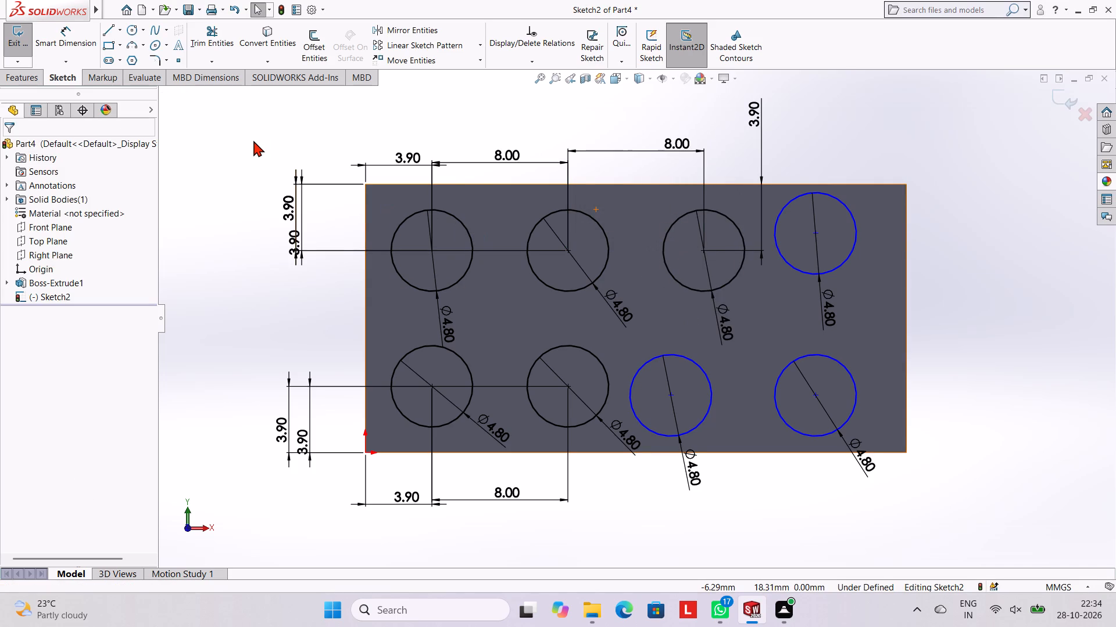
left_click(81, 44)
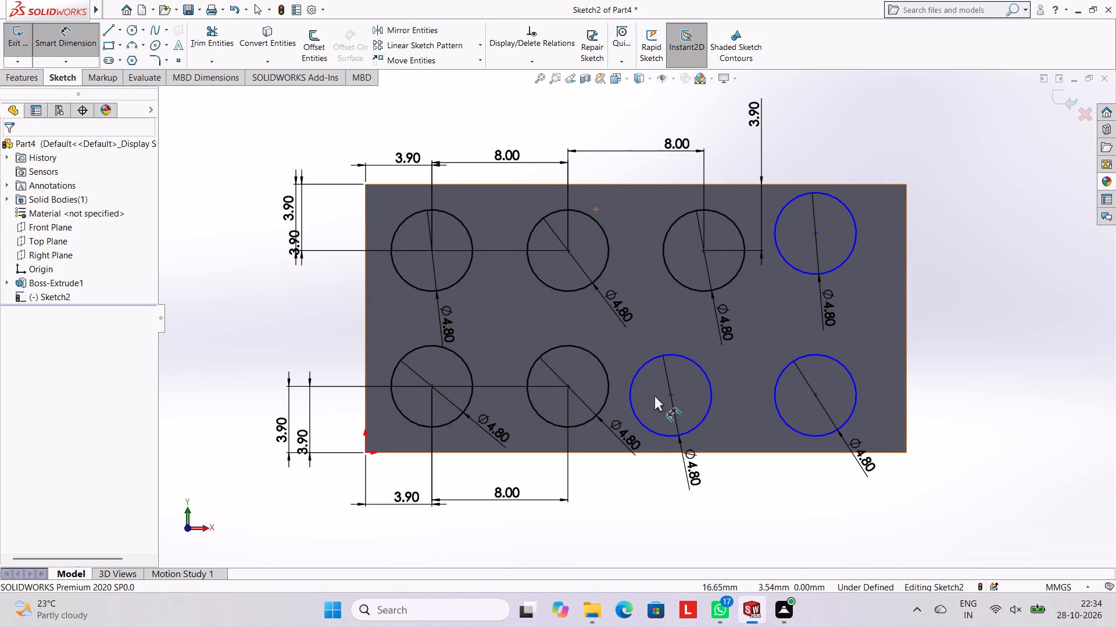
left_click(670, 394)
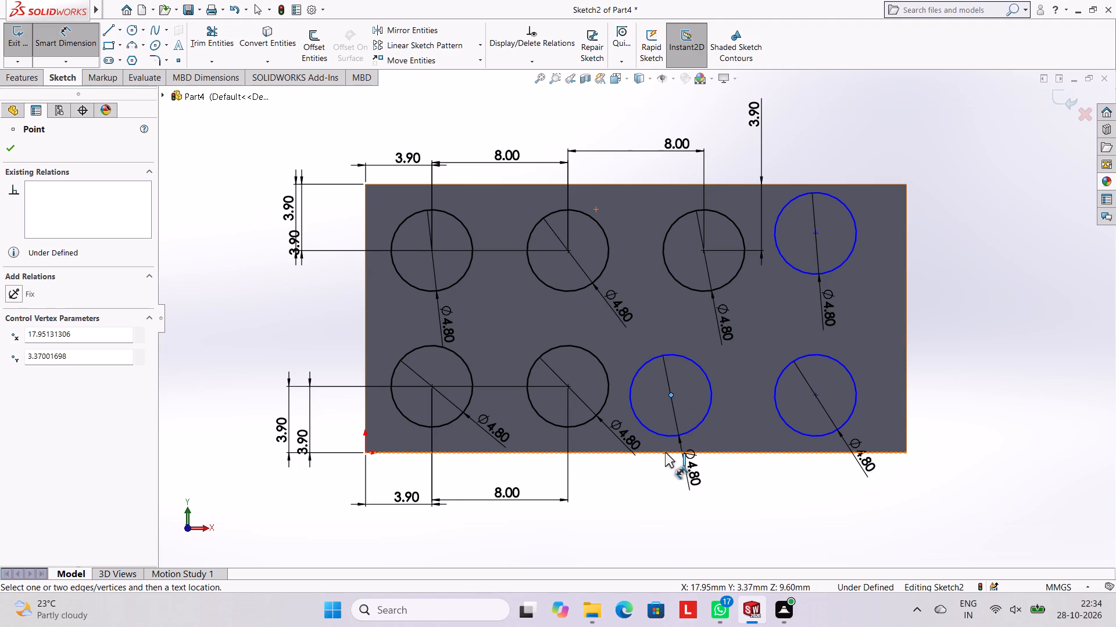
left_click(665, 452)
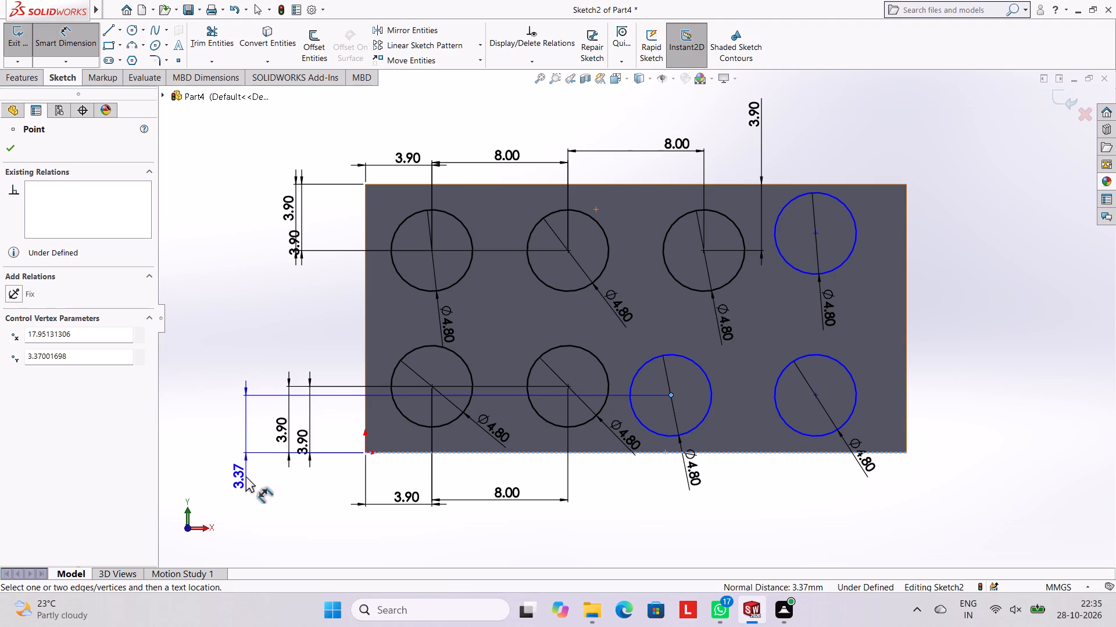
type("3.9")
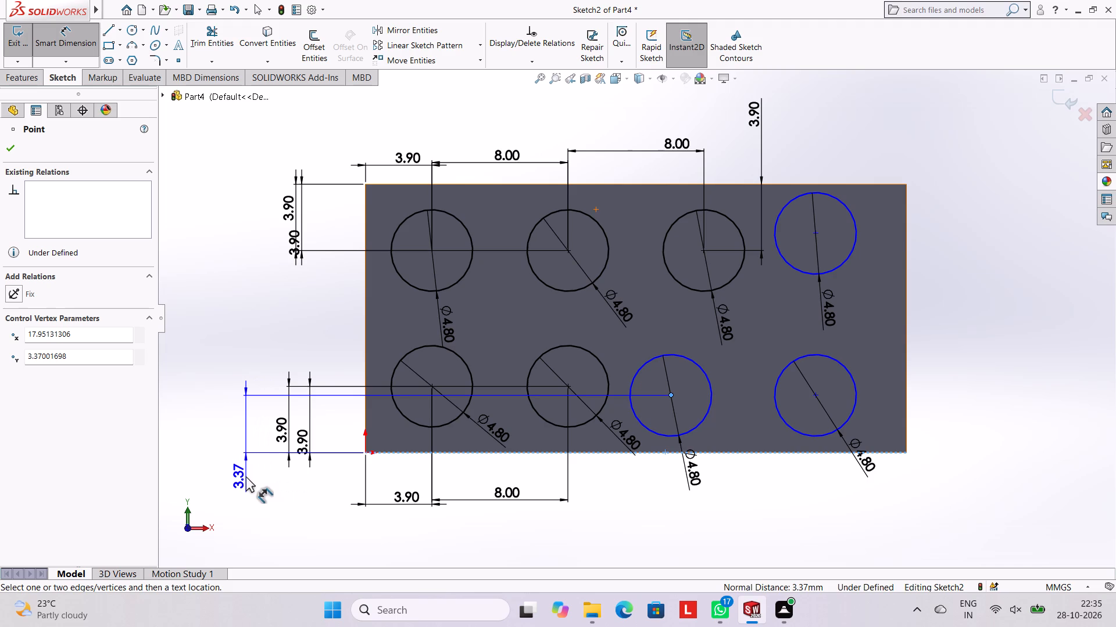
left_click(246, 476)
type("3.90")
key("Return")
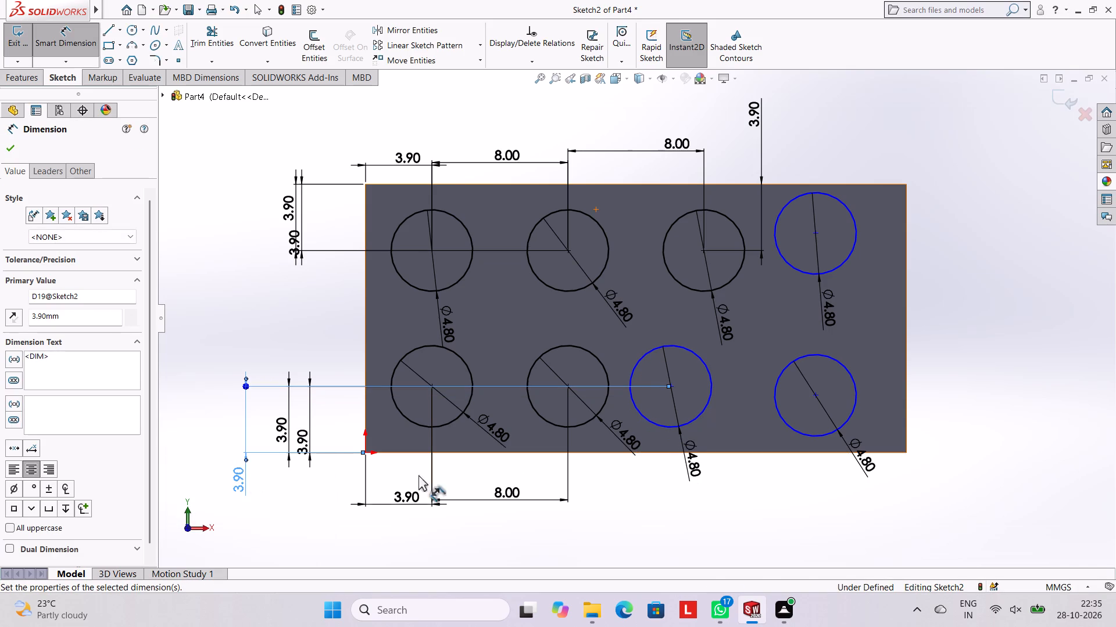
key("Escape")
key("Escape")
key("Escape")
key("Escape")
key("Escape")
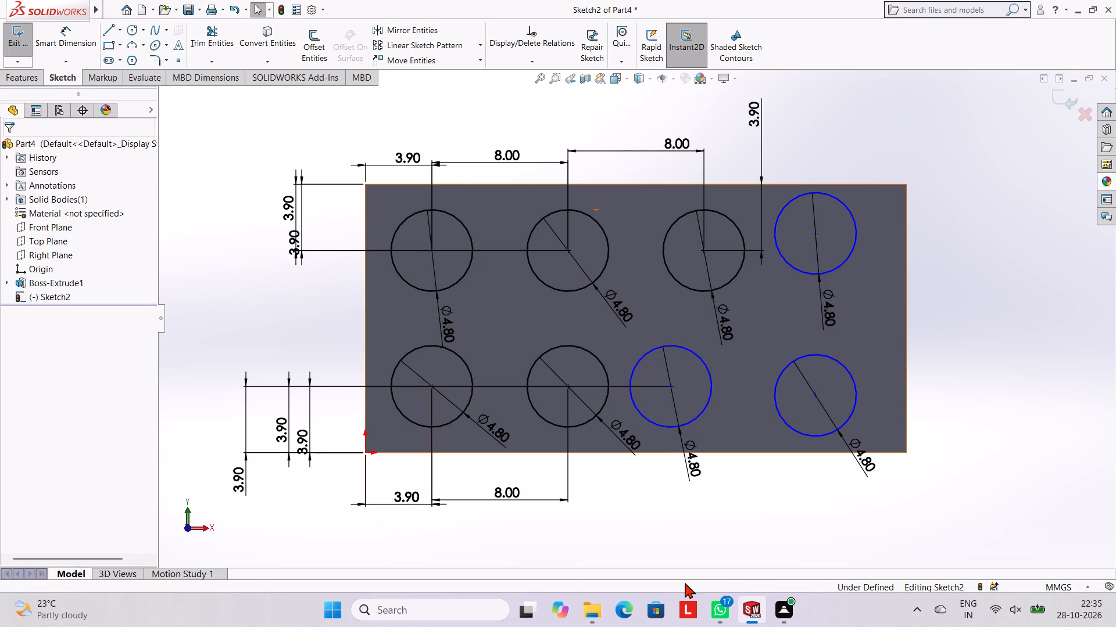
Dimension the horizontal spacing between the centres of the lower row's second and third circles as 8 mm.
left_click(70, 41)
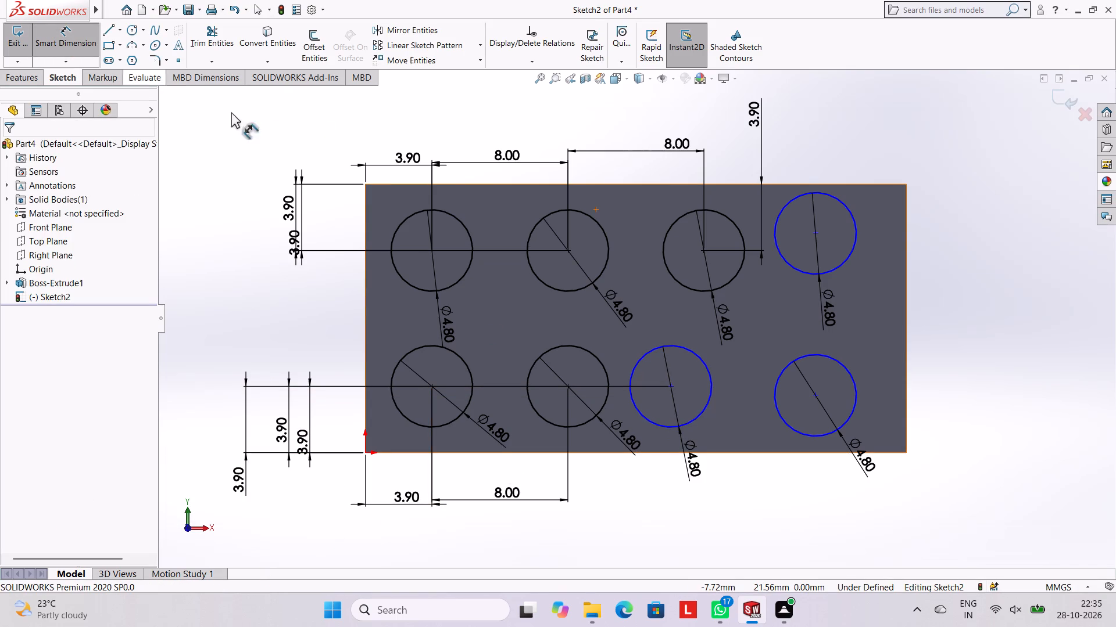
left_click(568, 383)
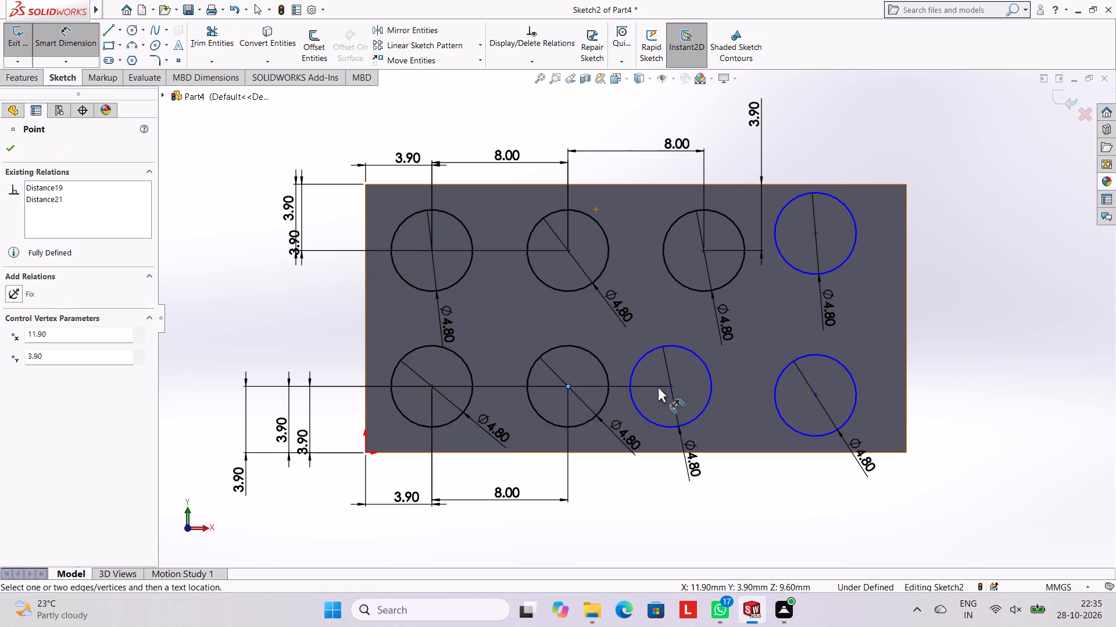
left_click(671, 385)
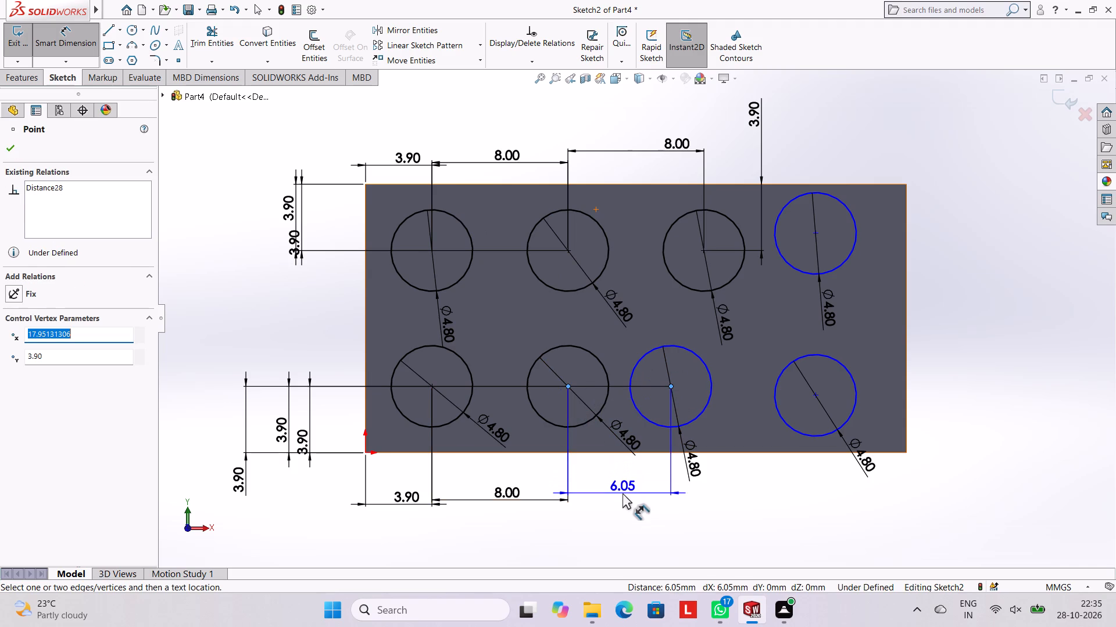
left_click(623, 493)
key("8")
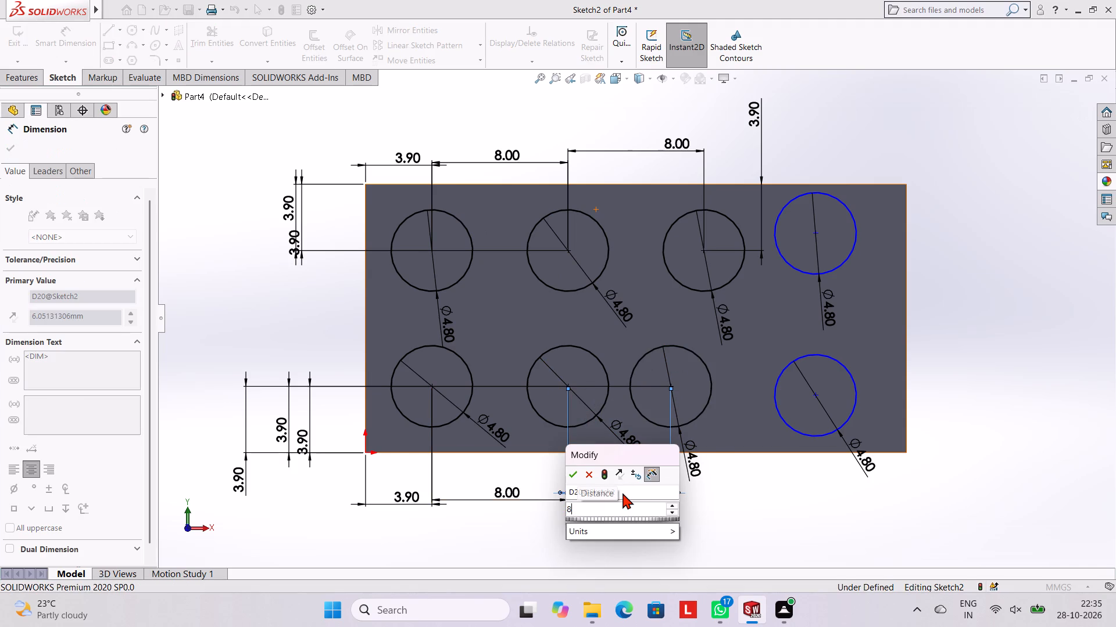
key("Return")
key("Escape")
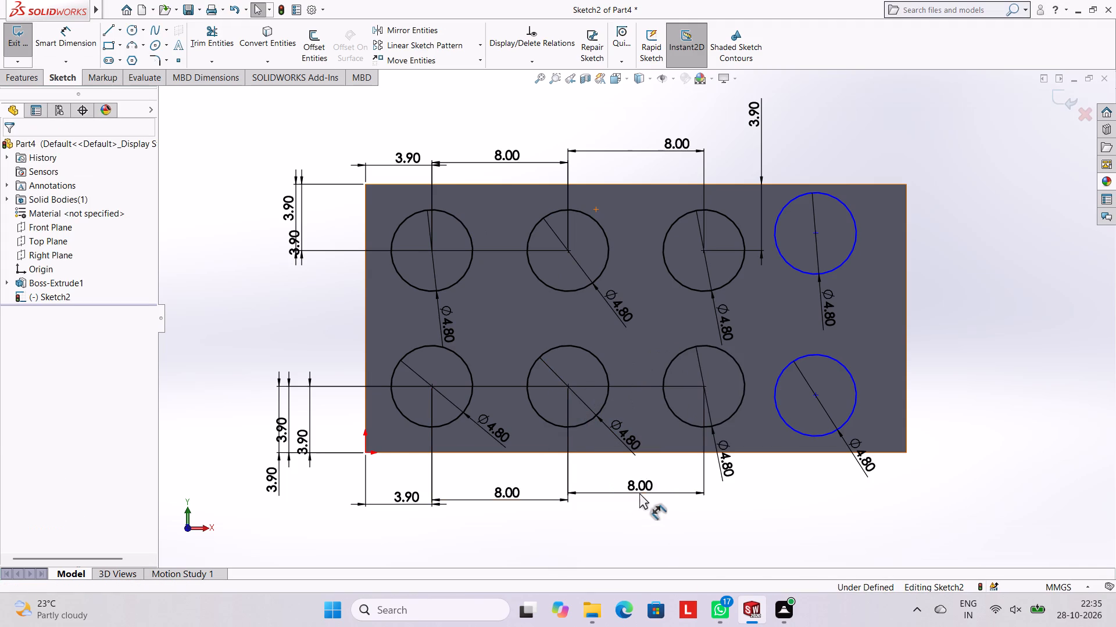
key("Escape")
key("Escape")
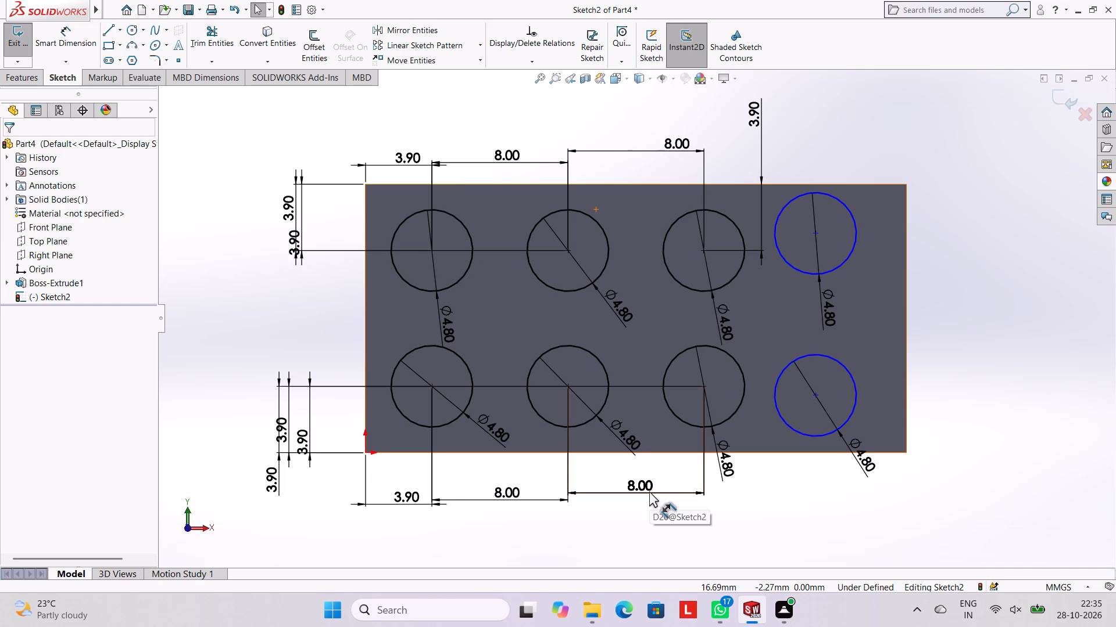
Dimension the centre of the upper row's fourth circle 3.9 mm from the block's top edge.
left_click(67, 45)
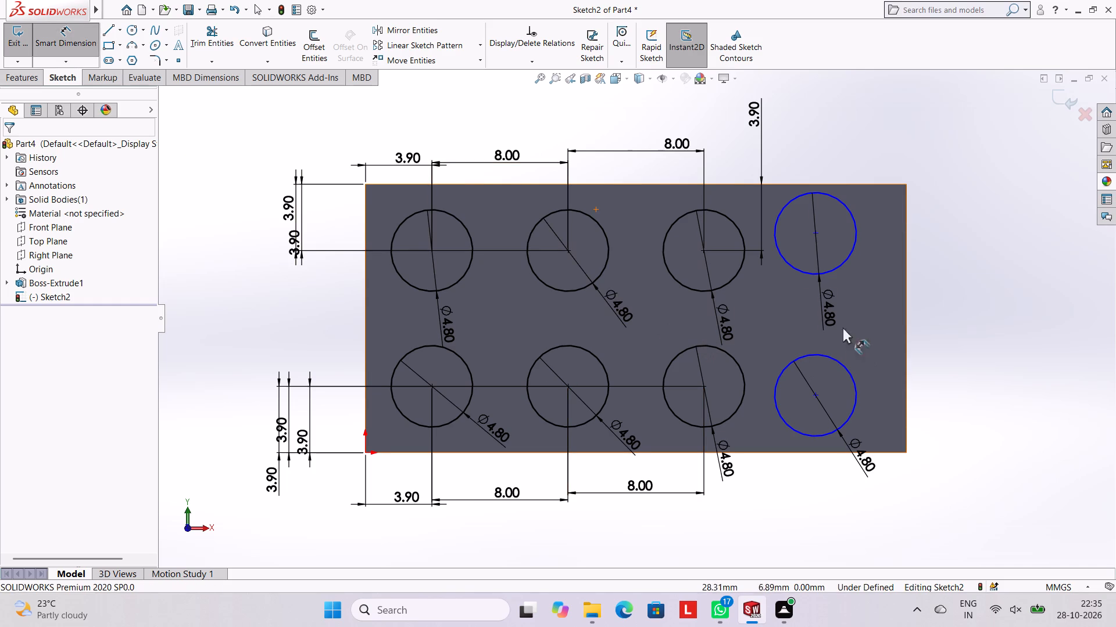
left_click(861, 184)
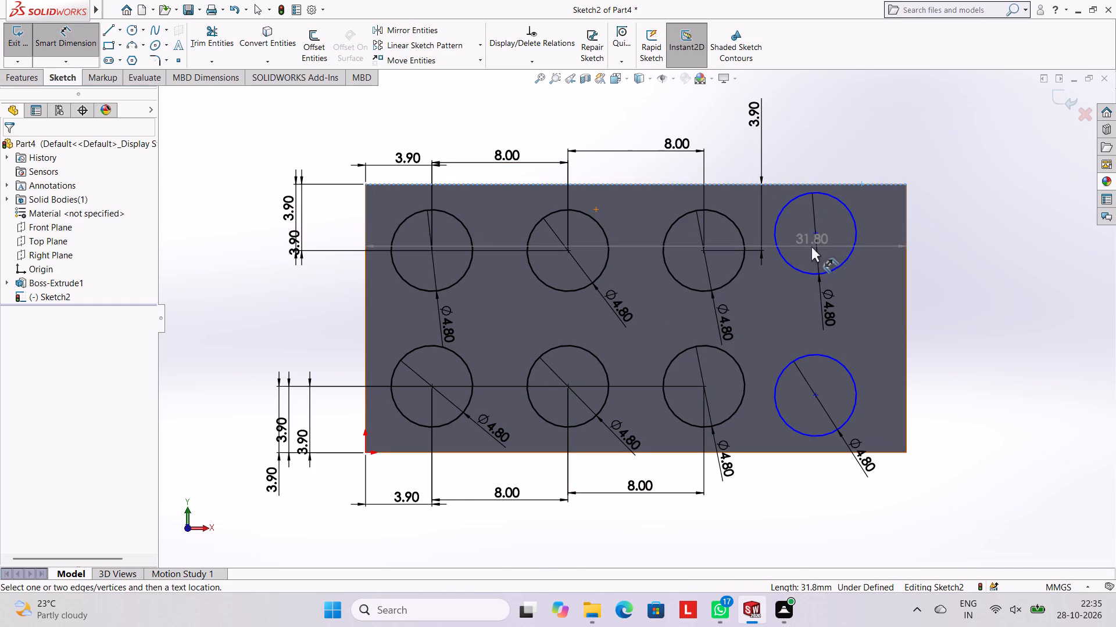
left_click(815, 232)
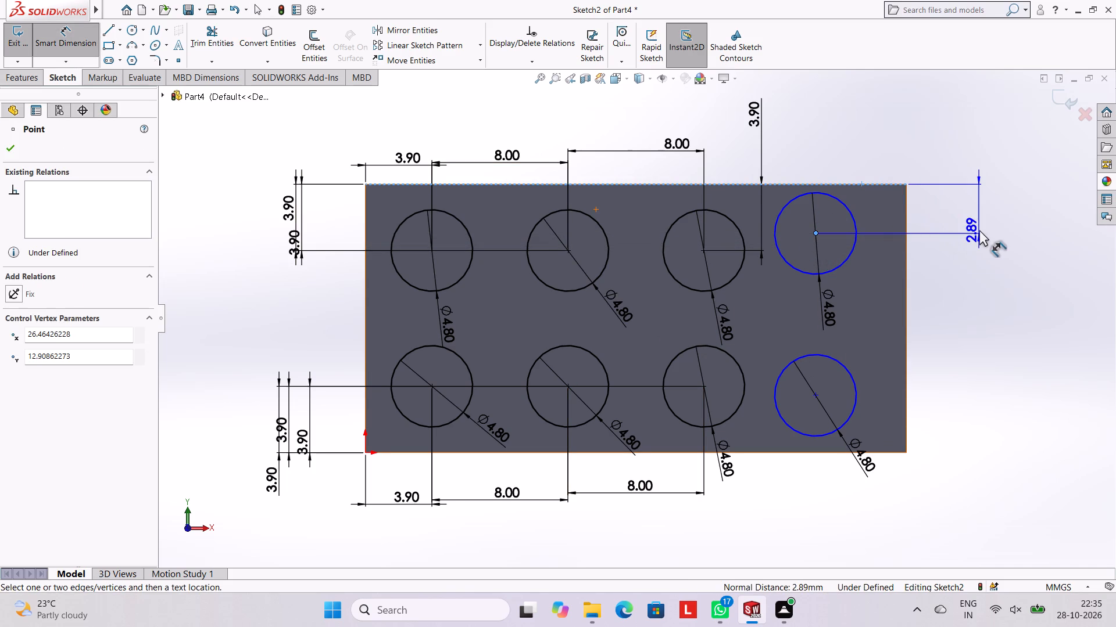
left_click(979, 230)
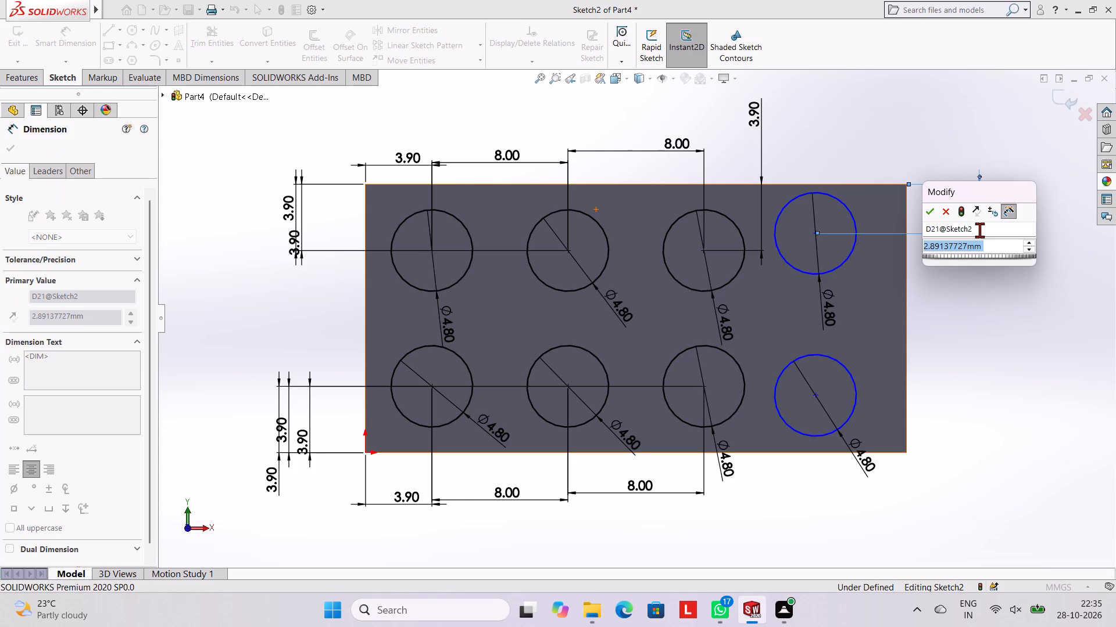
type("3.9")
key("Return")
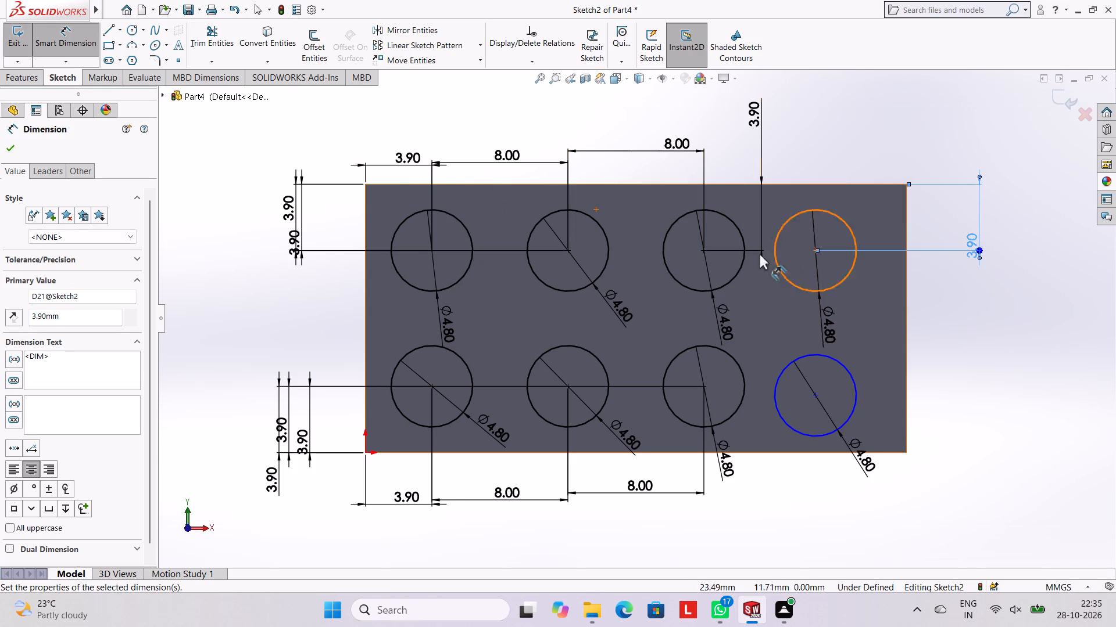
Dimension the horizontal spacing between the centres of the upper row's third and fourth circles as 8 mm.
left_click(704, 250)
left_click(817, 250)
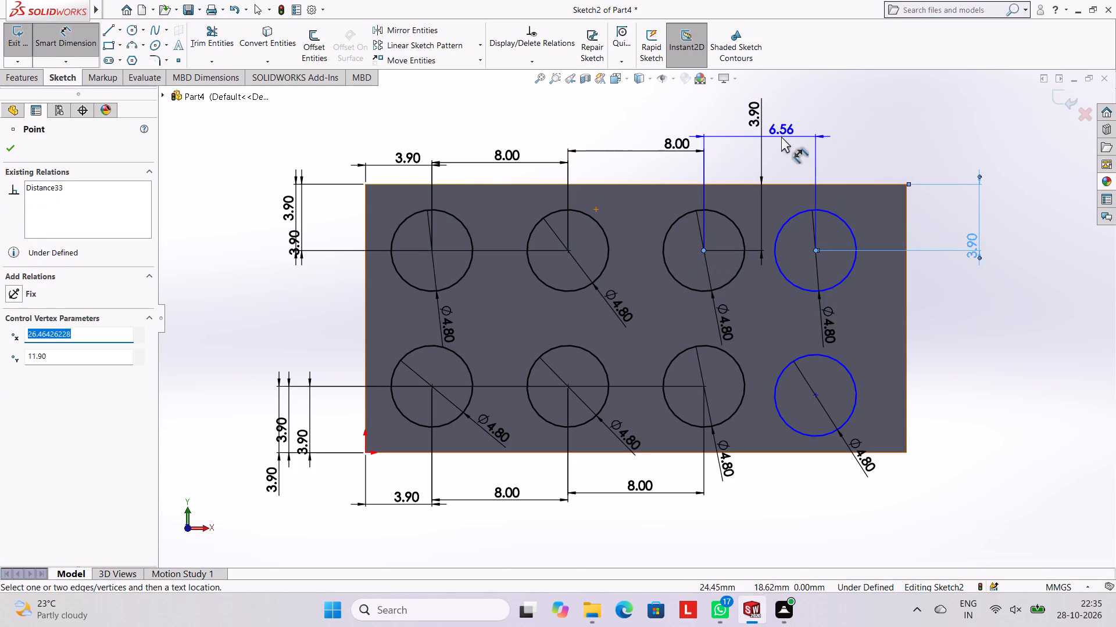
left_click(781, 136)
key("8")
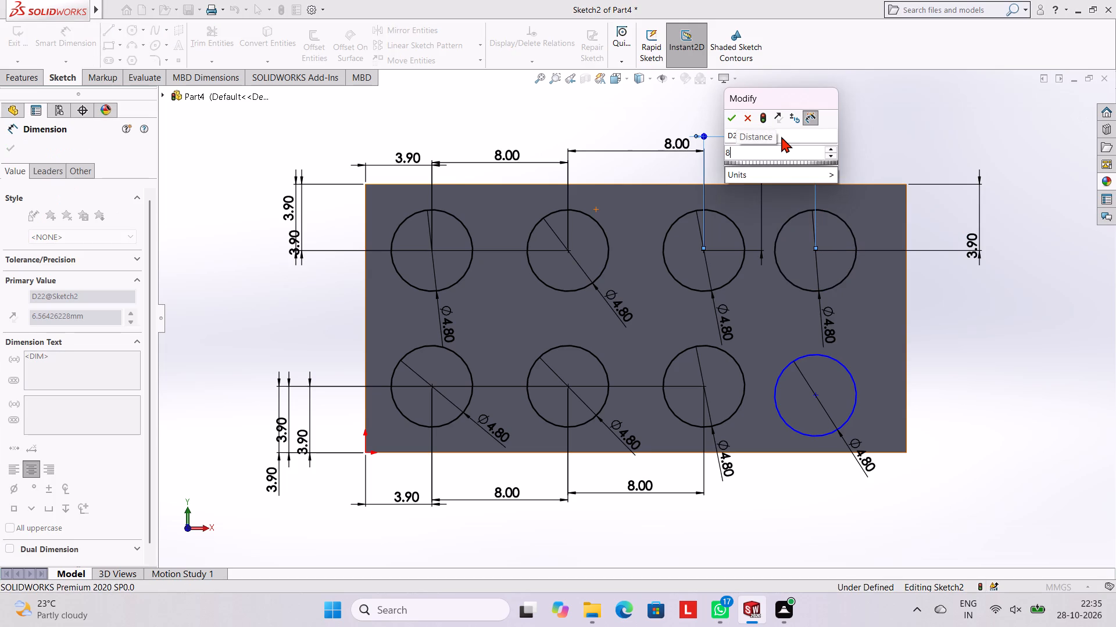
key("Return")
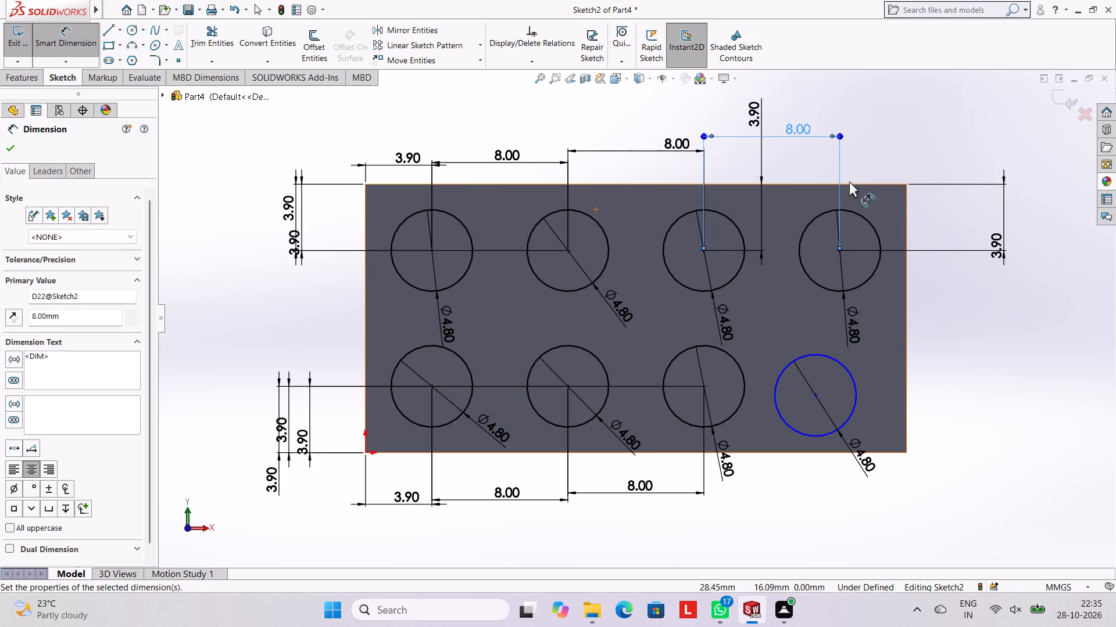
key("Escape")
key("Escape")
key("Escape")
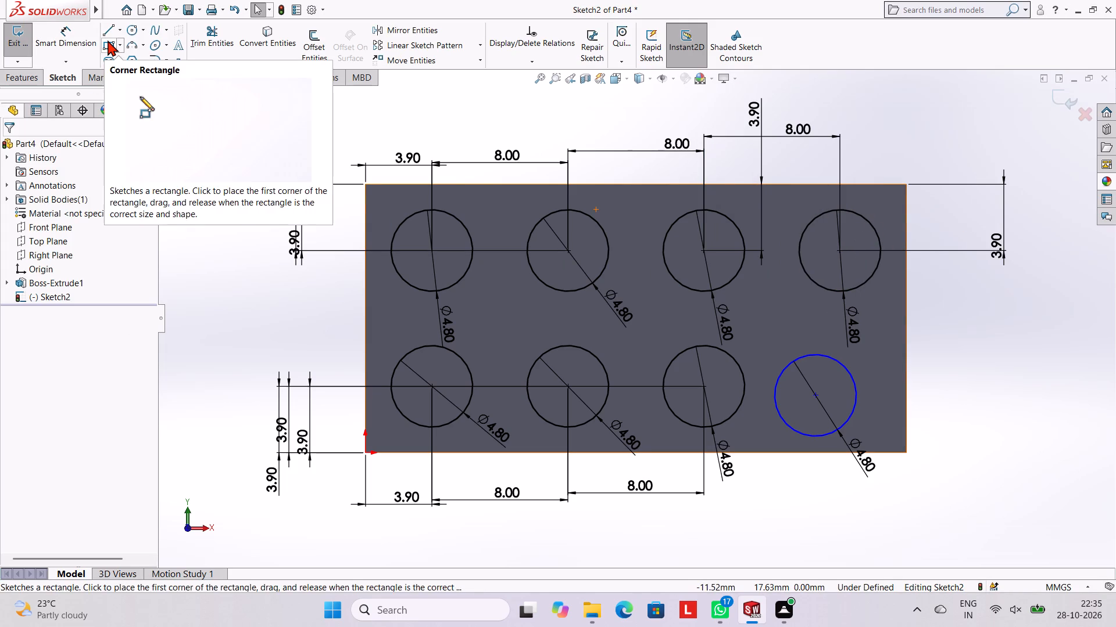
Dimension the centre of the lower row's fourth circle 3.9 mm from the block's bottom edge.
left_click(55, 47)
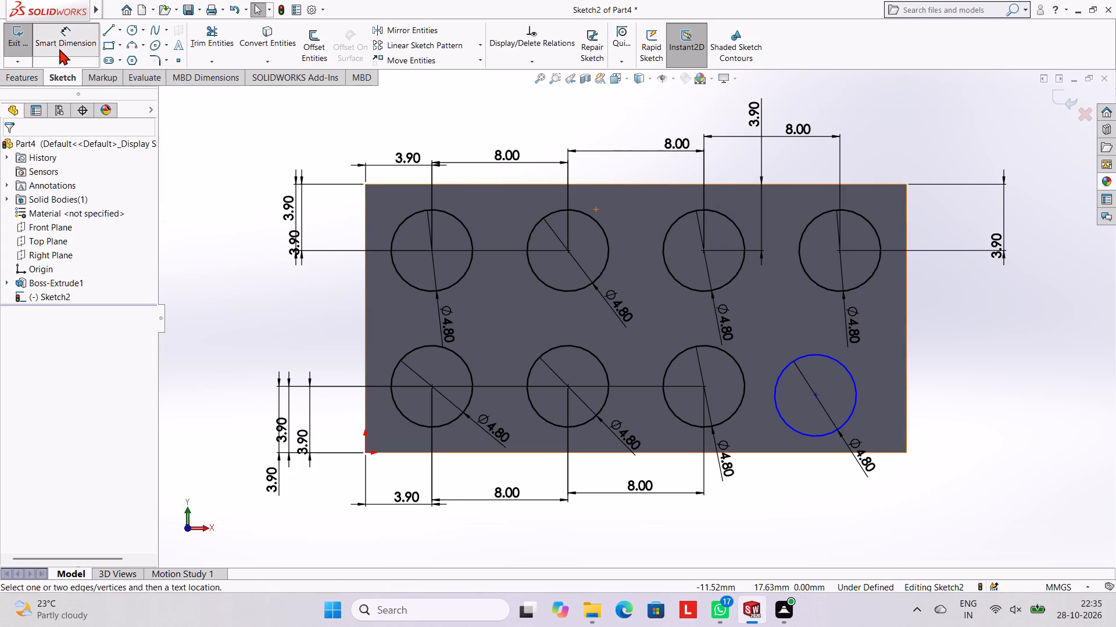
left_click(814, 394)
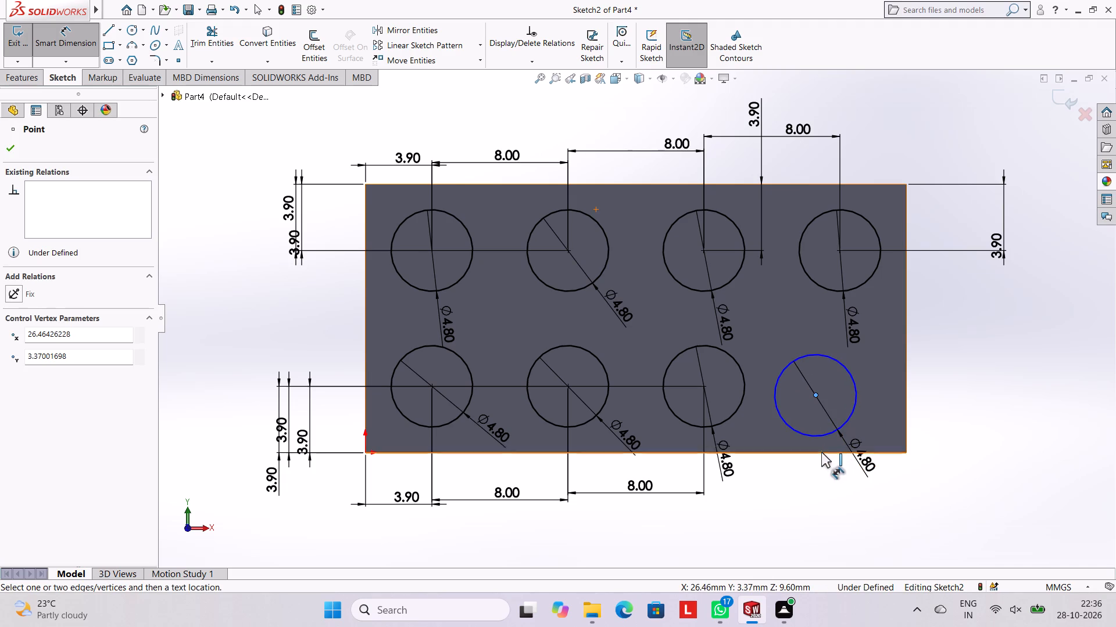
left_click(821, 452)
left_click(974, 412)
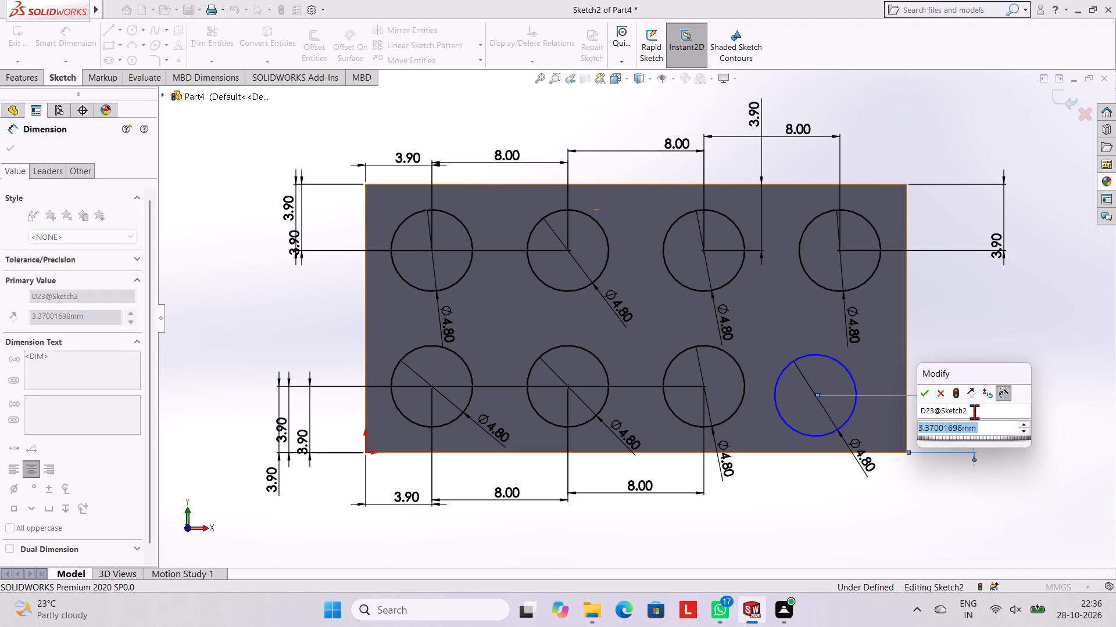
type("3.9")
key("Return")
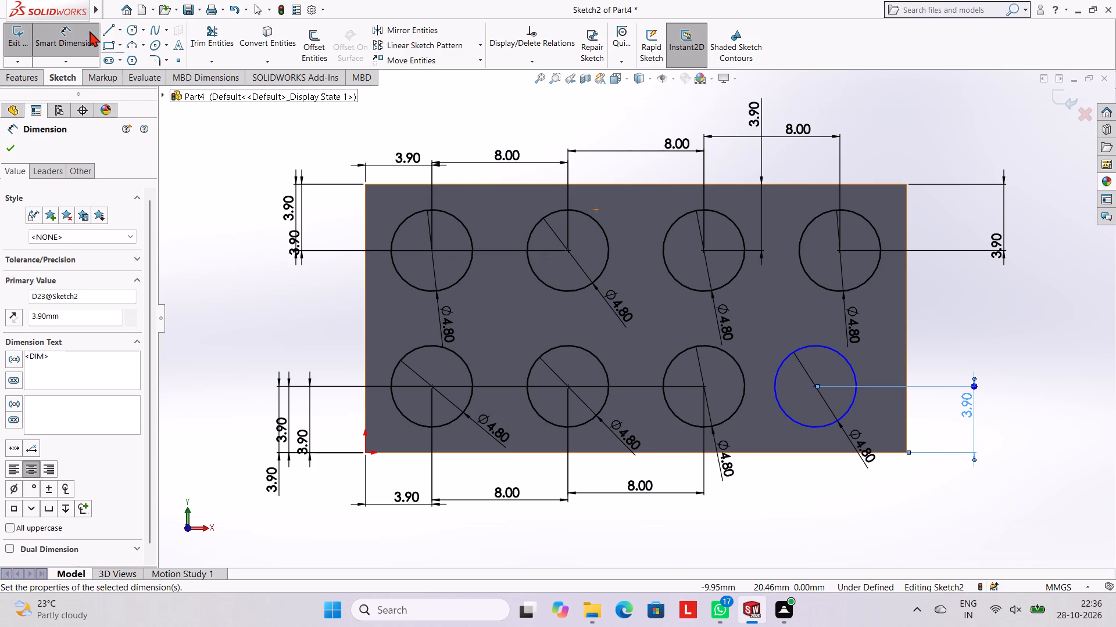
Dimension the horizontal spacing between the centres of the lower row's third and fourth circles as 8 mm.
left_click(75, 38)
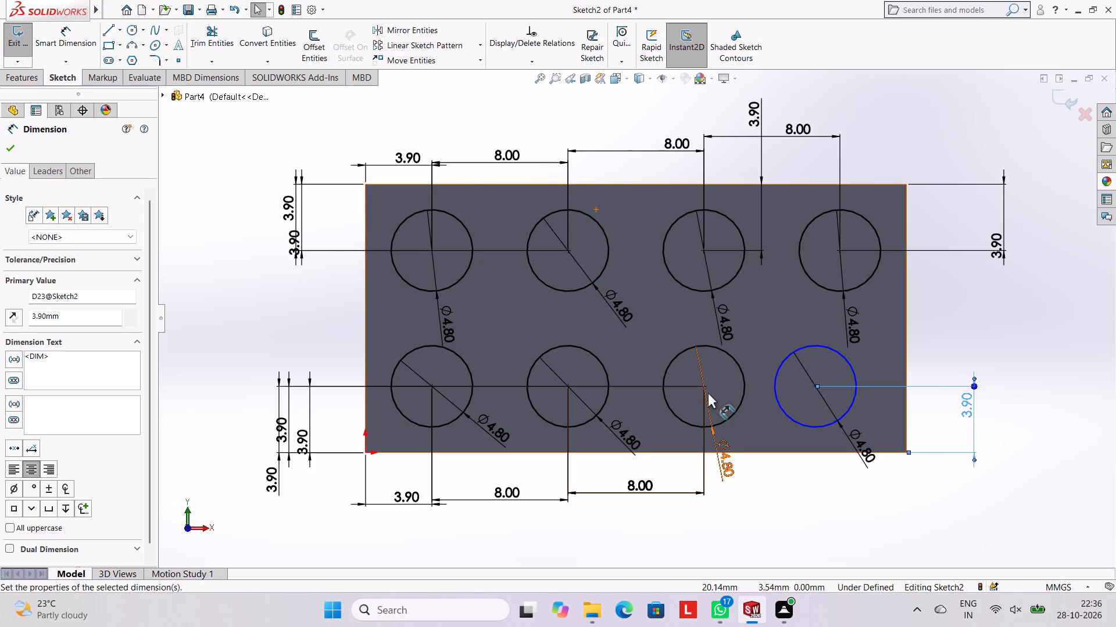
left_click(705, 390)
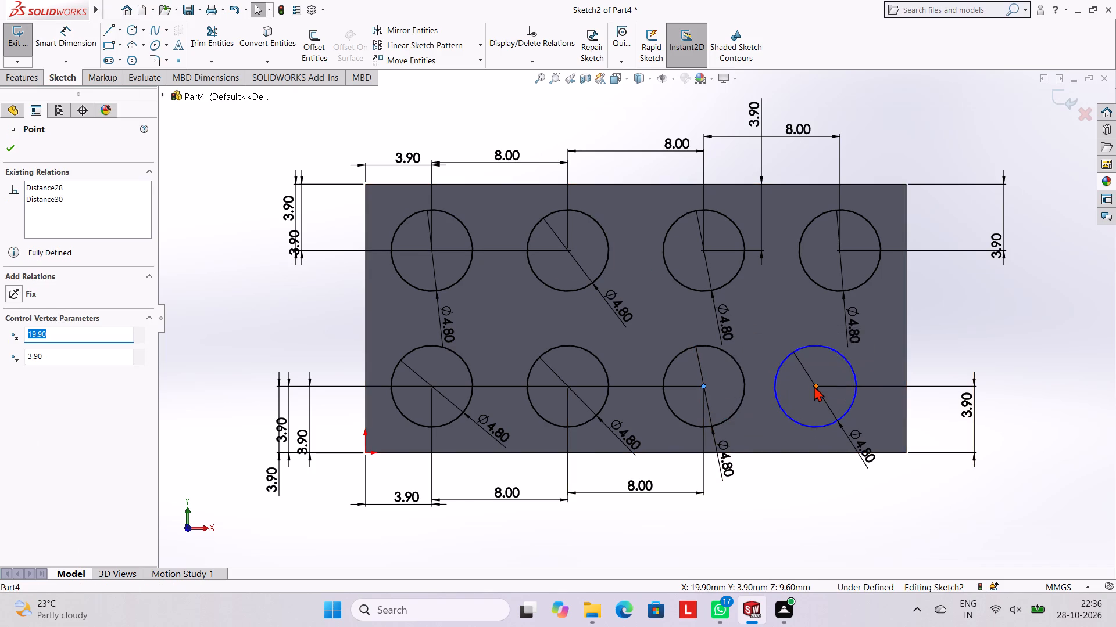
left_click(814, 385)
left_click(59, 35)
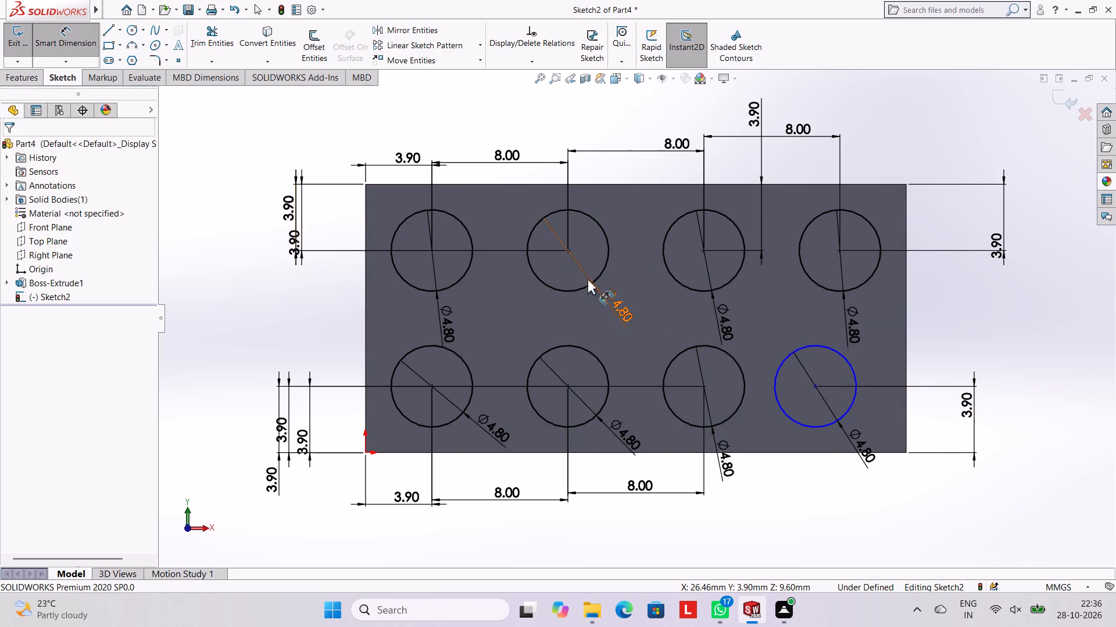
left_click(703, 387)
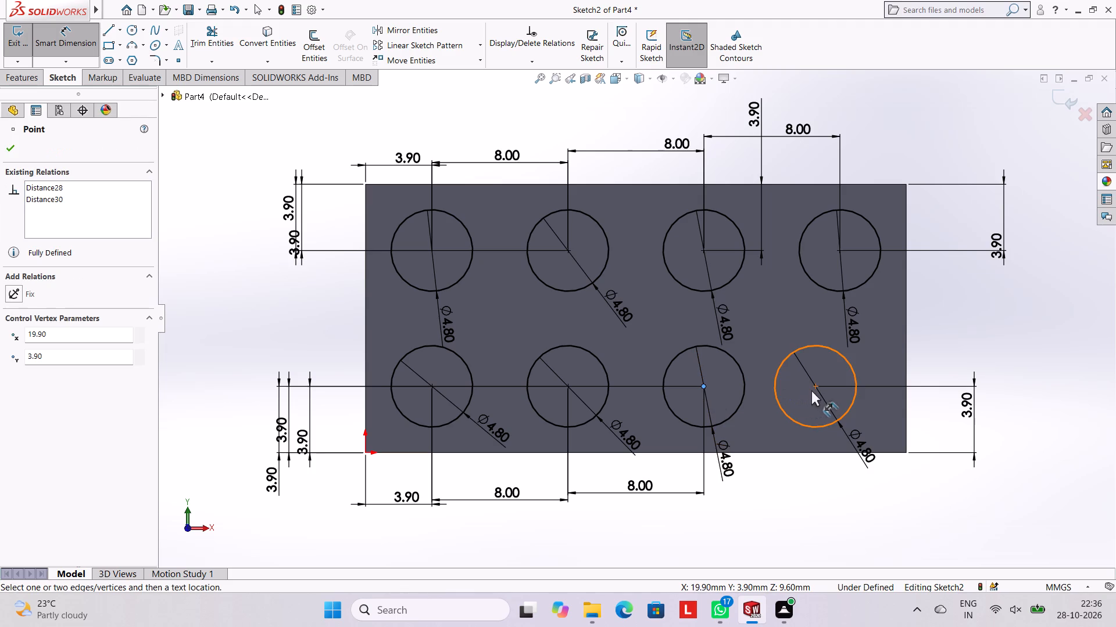
left_click(816, 387)
left_click(782, 495)
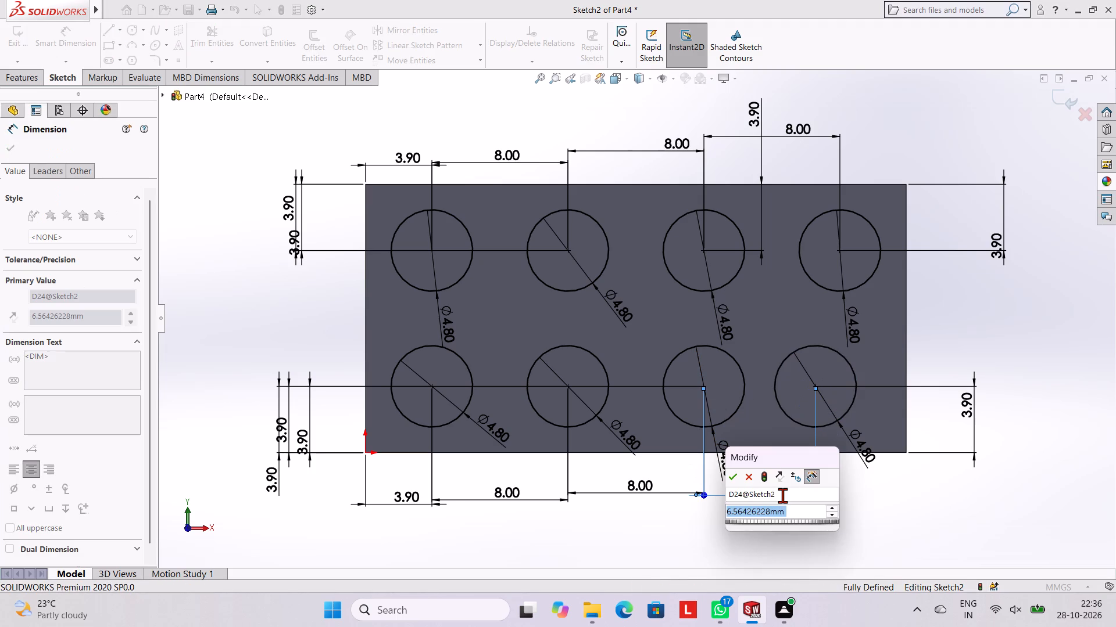
key("8")
key("Return")
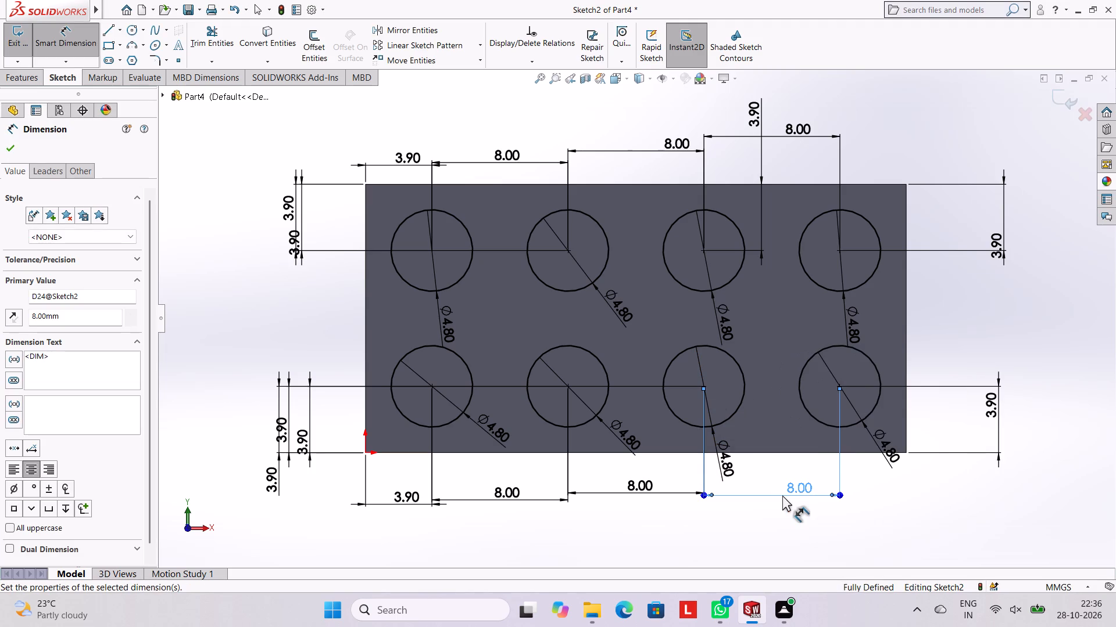
key("Escape")
key("Escape")
key("Escape")
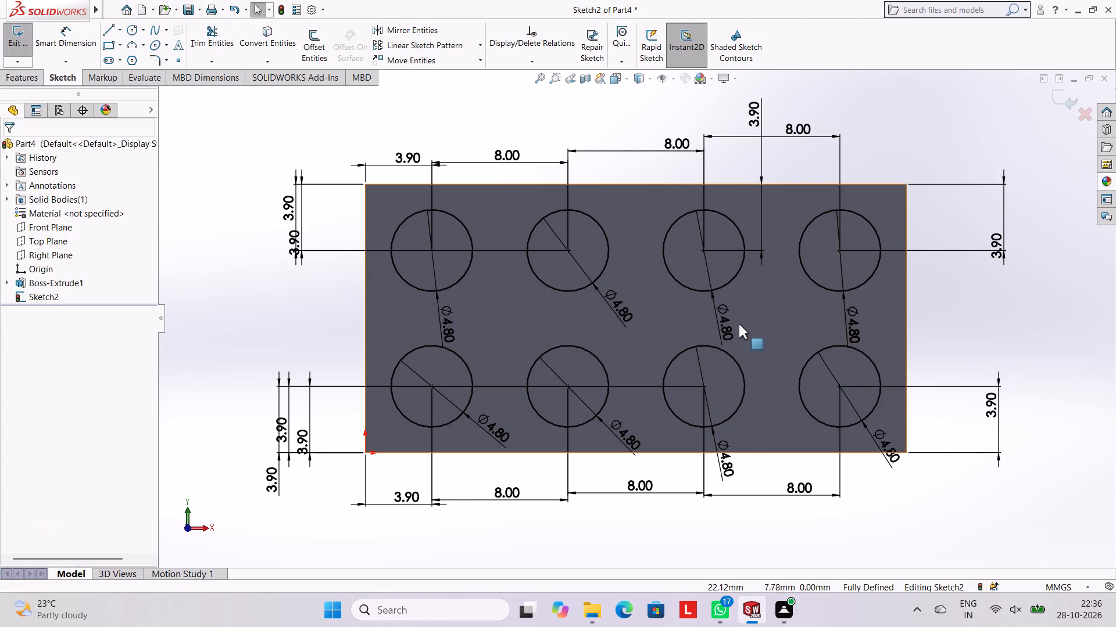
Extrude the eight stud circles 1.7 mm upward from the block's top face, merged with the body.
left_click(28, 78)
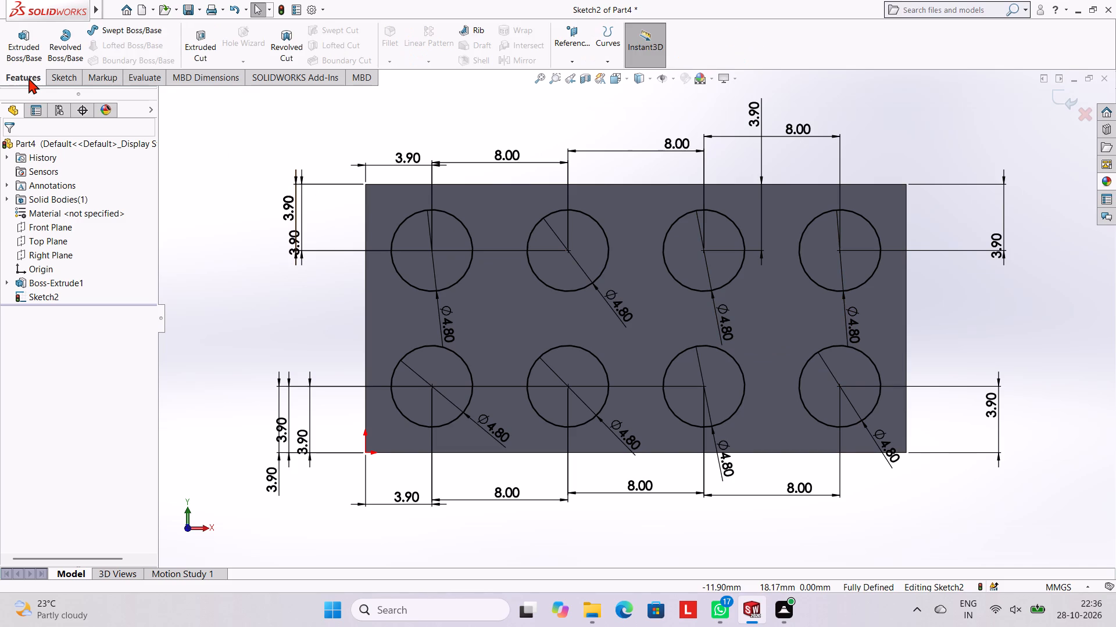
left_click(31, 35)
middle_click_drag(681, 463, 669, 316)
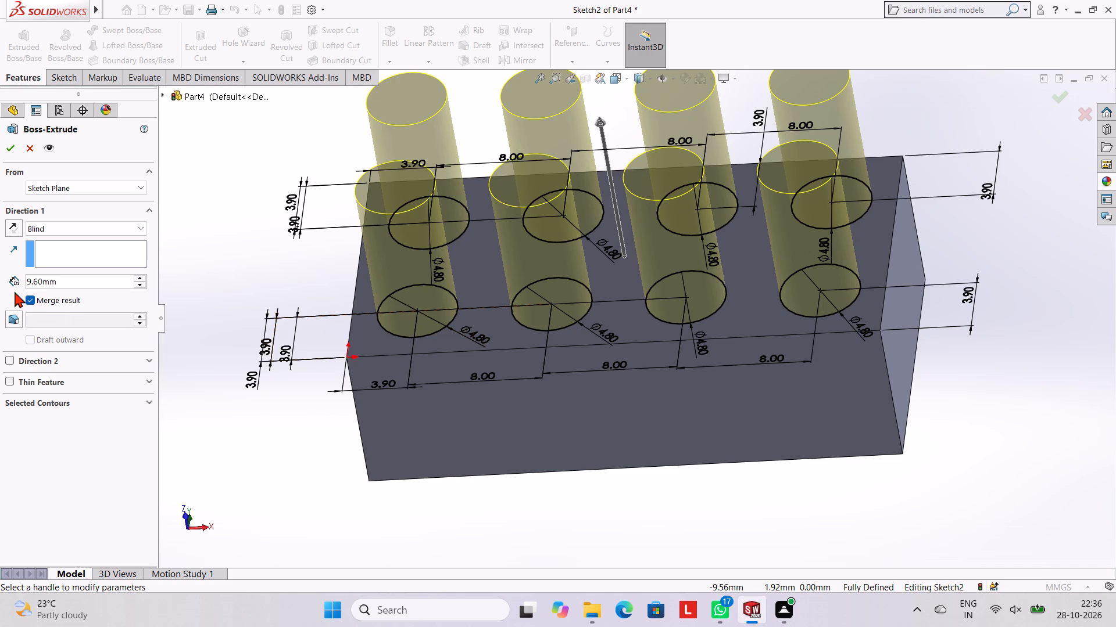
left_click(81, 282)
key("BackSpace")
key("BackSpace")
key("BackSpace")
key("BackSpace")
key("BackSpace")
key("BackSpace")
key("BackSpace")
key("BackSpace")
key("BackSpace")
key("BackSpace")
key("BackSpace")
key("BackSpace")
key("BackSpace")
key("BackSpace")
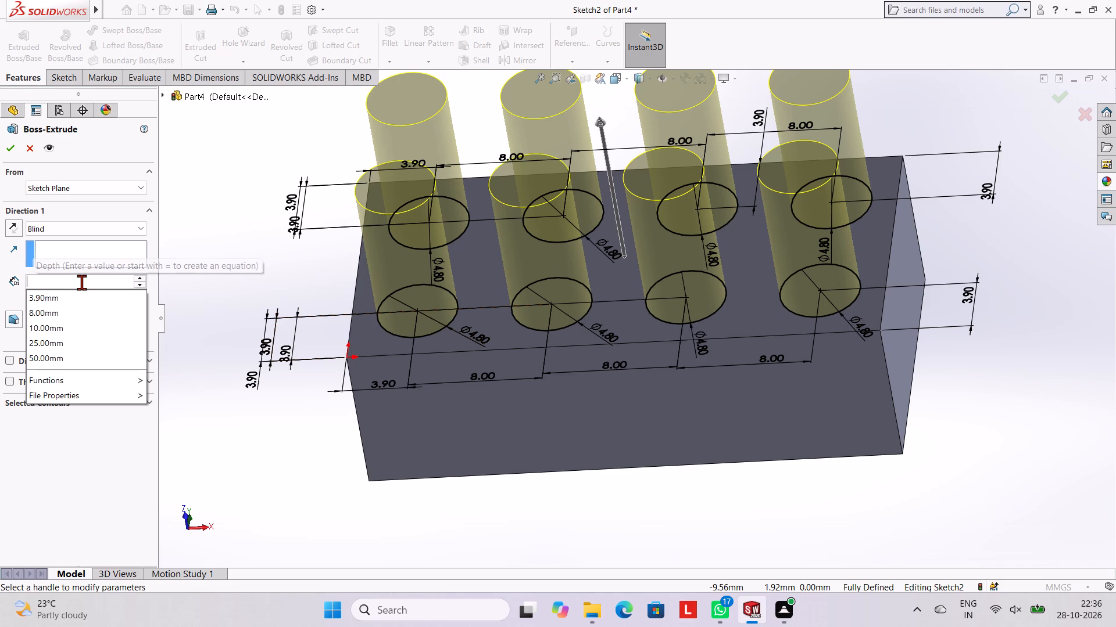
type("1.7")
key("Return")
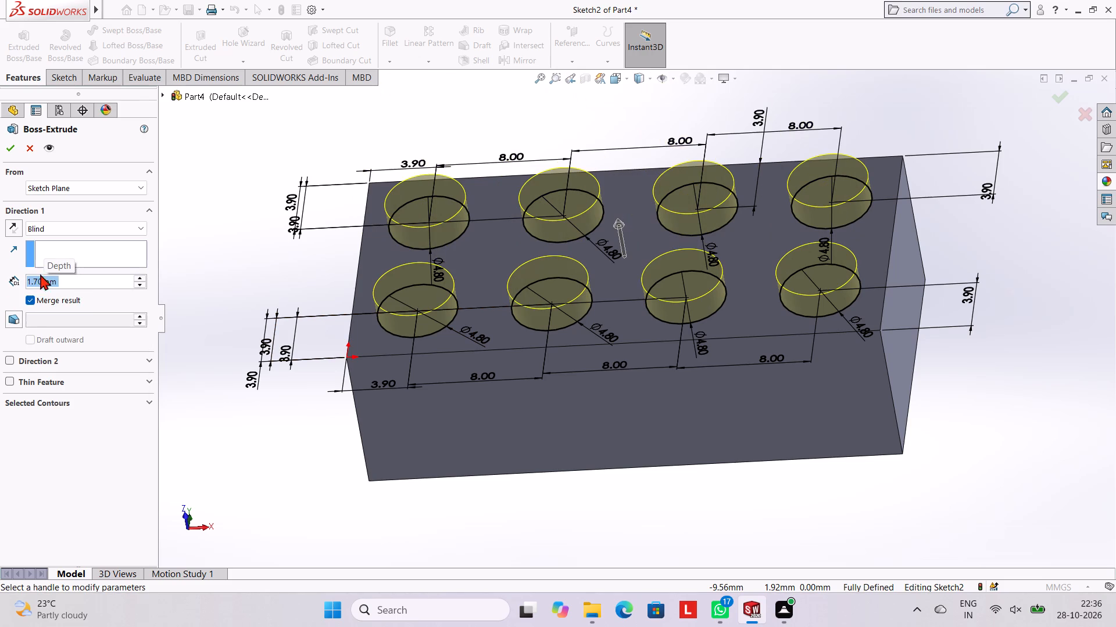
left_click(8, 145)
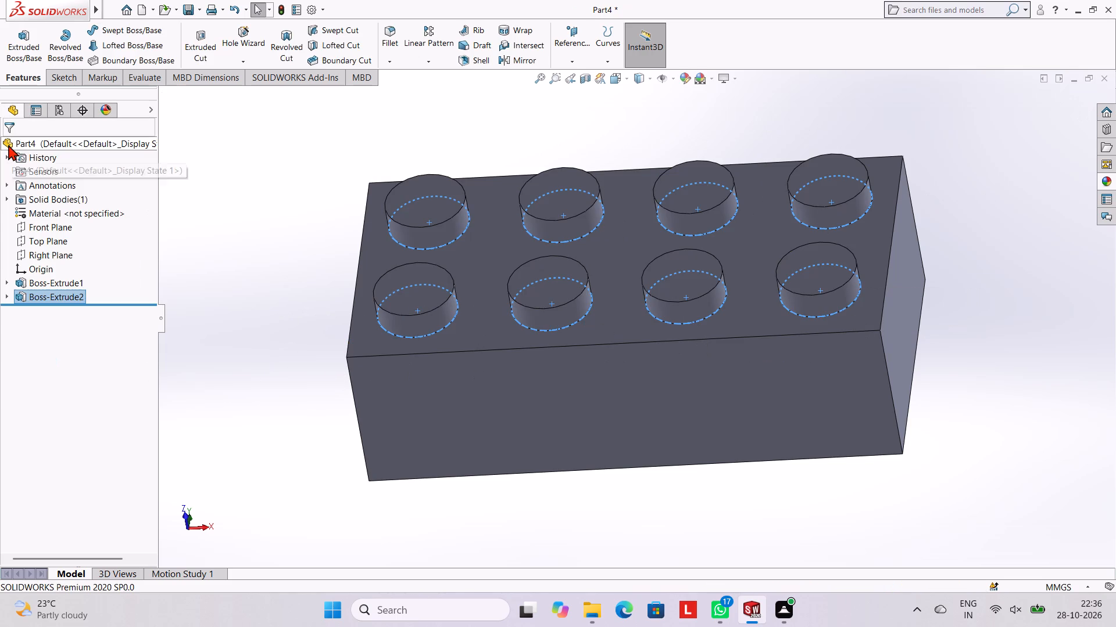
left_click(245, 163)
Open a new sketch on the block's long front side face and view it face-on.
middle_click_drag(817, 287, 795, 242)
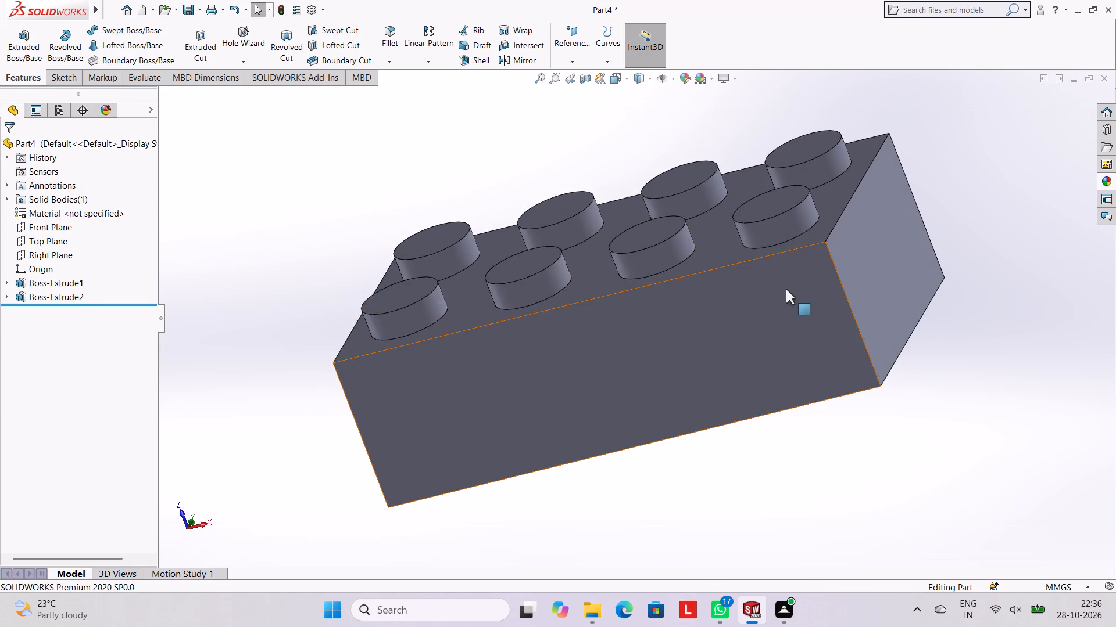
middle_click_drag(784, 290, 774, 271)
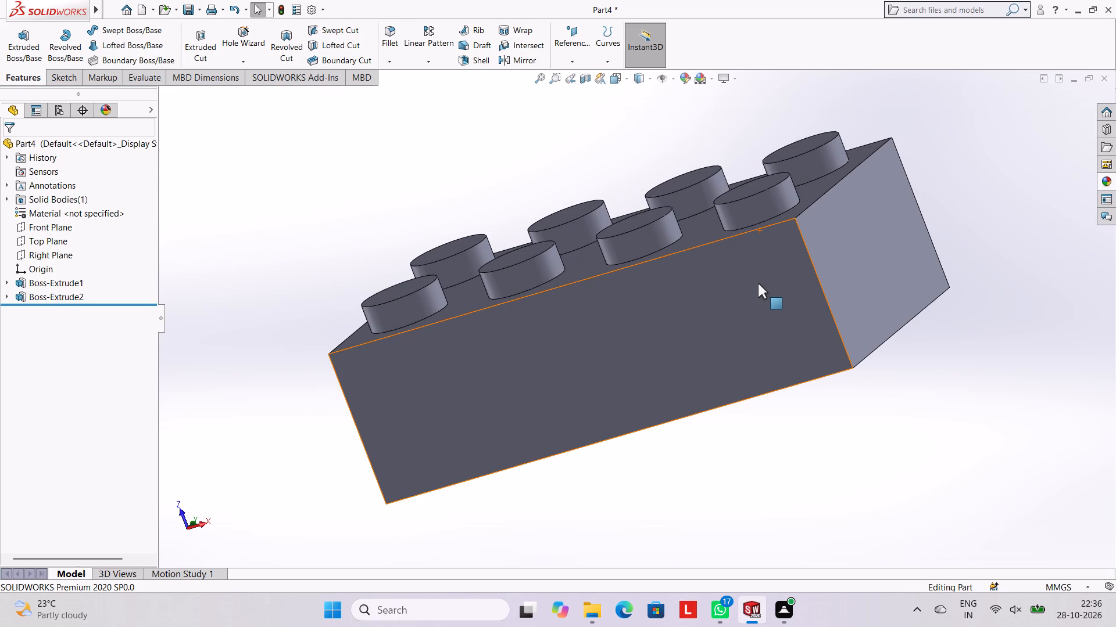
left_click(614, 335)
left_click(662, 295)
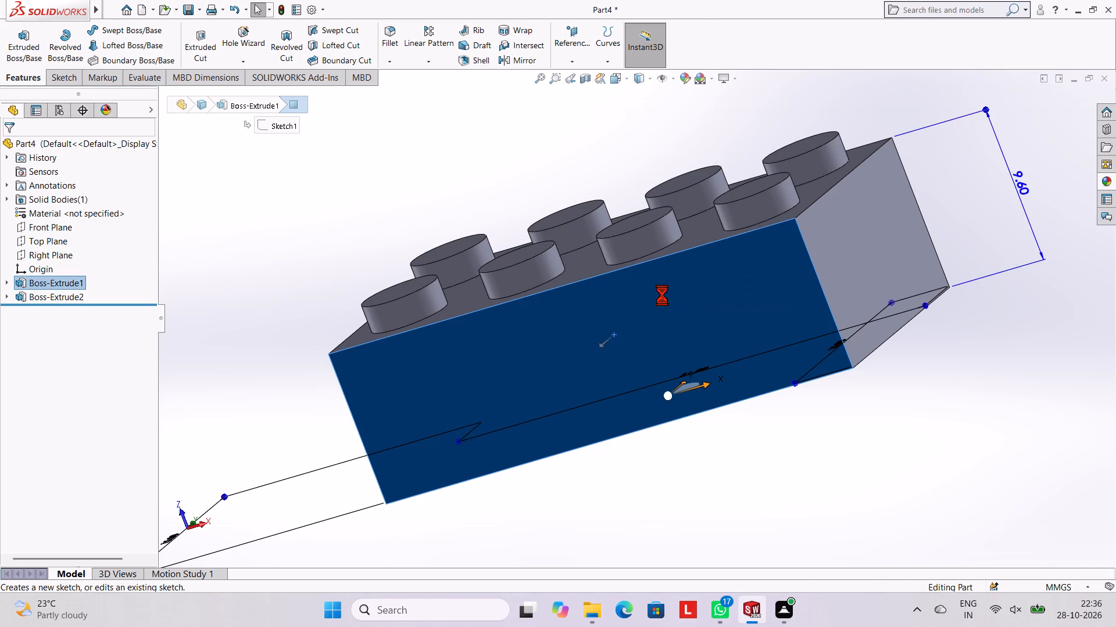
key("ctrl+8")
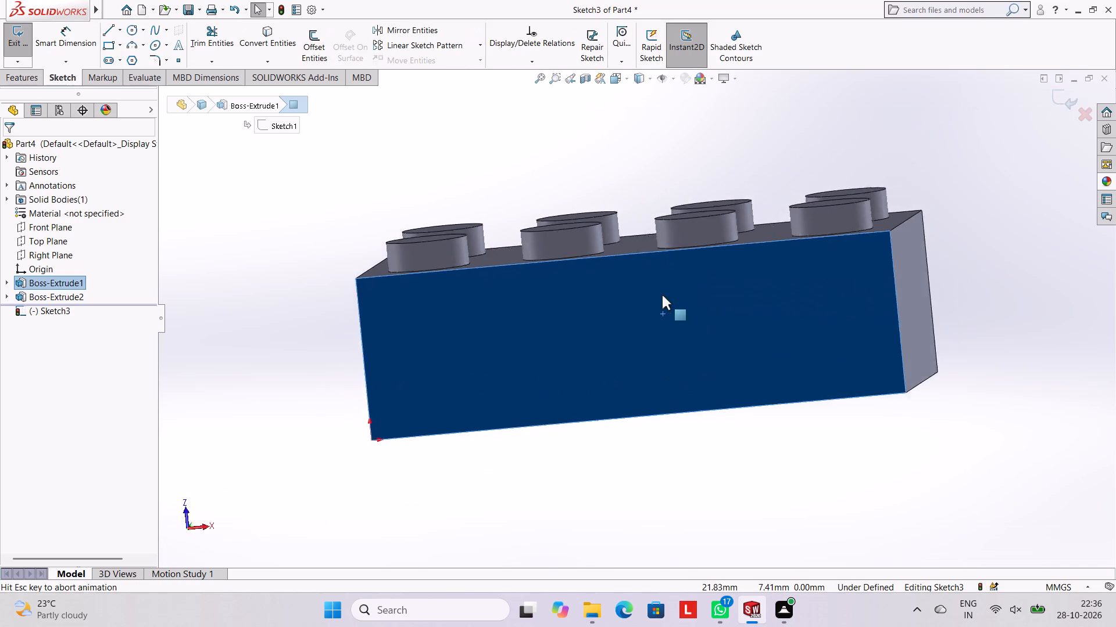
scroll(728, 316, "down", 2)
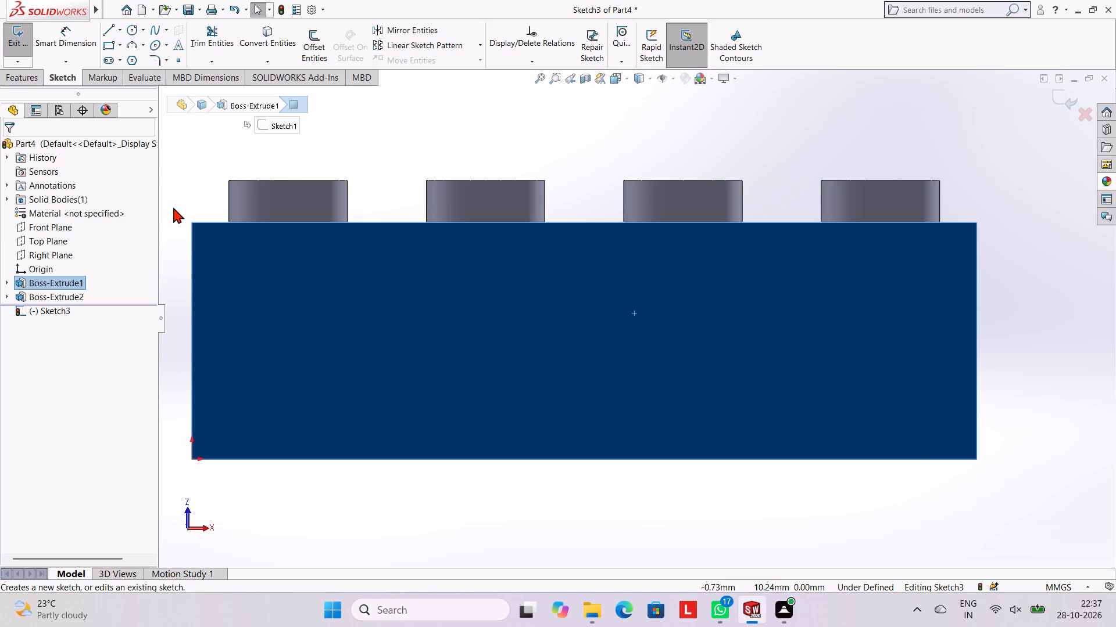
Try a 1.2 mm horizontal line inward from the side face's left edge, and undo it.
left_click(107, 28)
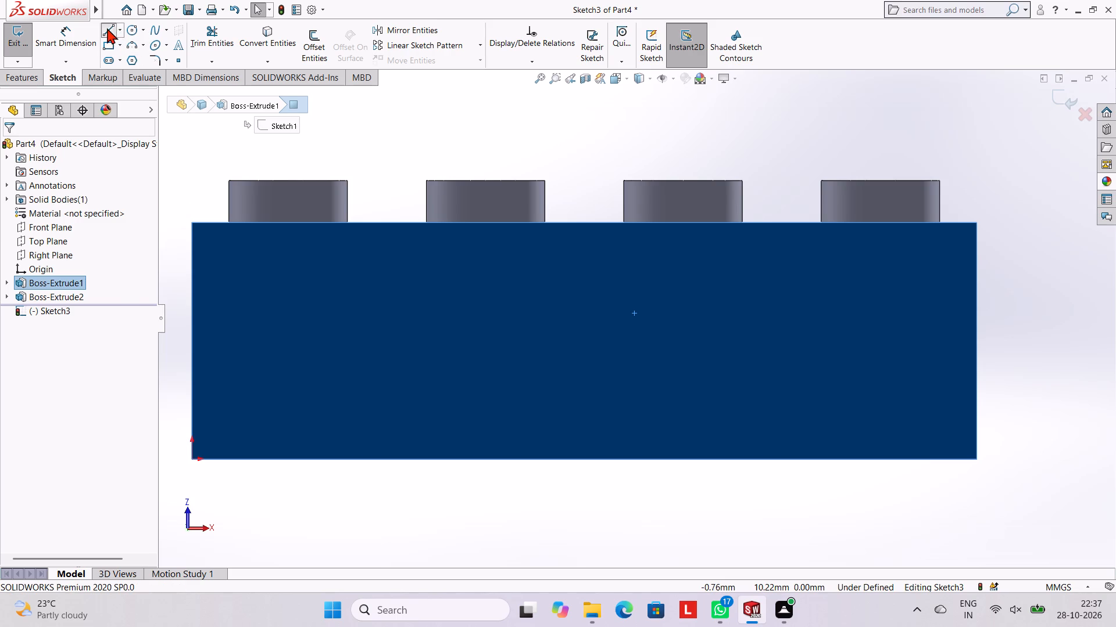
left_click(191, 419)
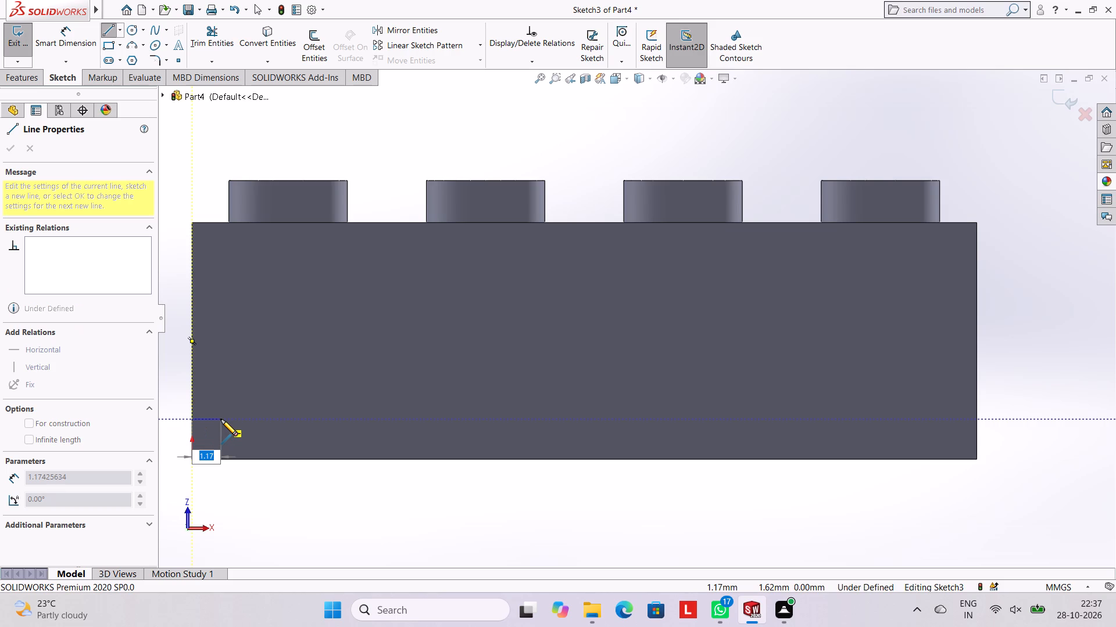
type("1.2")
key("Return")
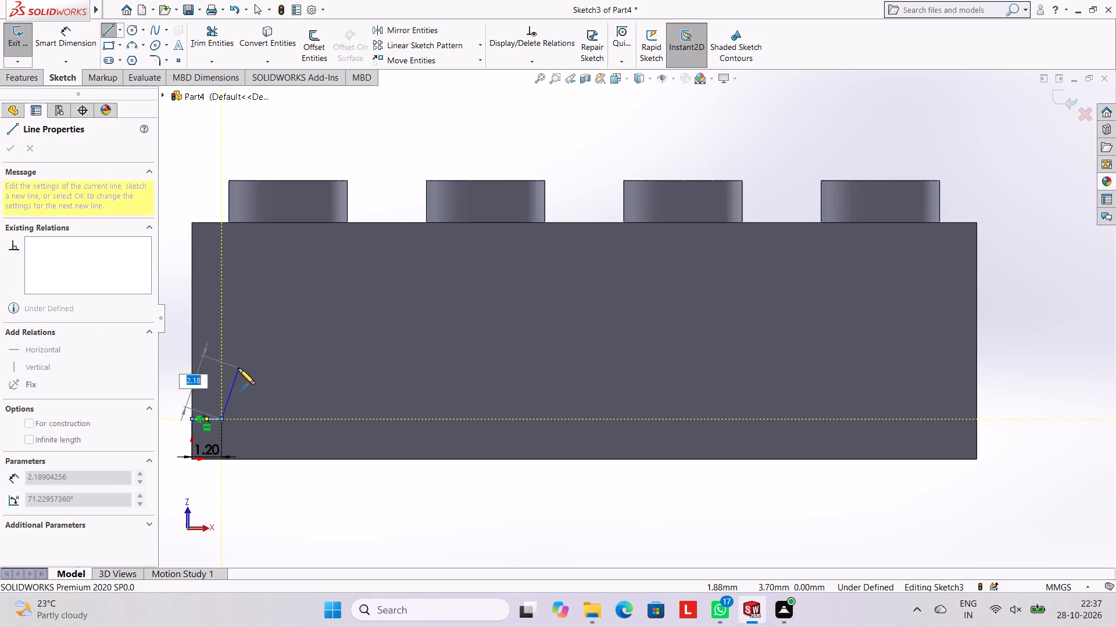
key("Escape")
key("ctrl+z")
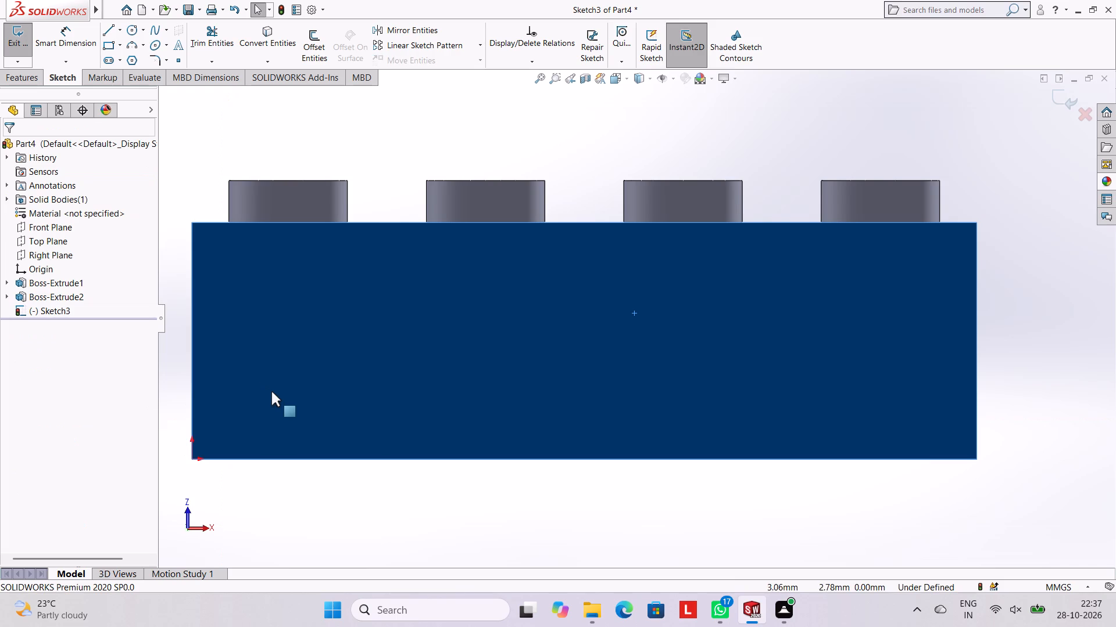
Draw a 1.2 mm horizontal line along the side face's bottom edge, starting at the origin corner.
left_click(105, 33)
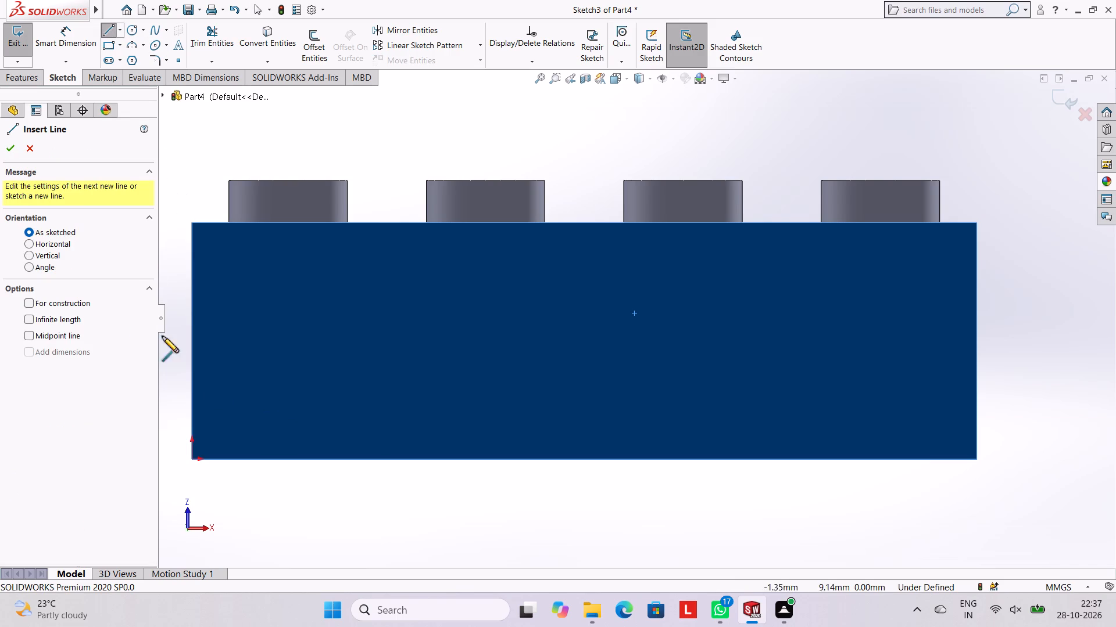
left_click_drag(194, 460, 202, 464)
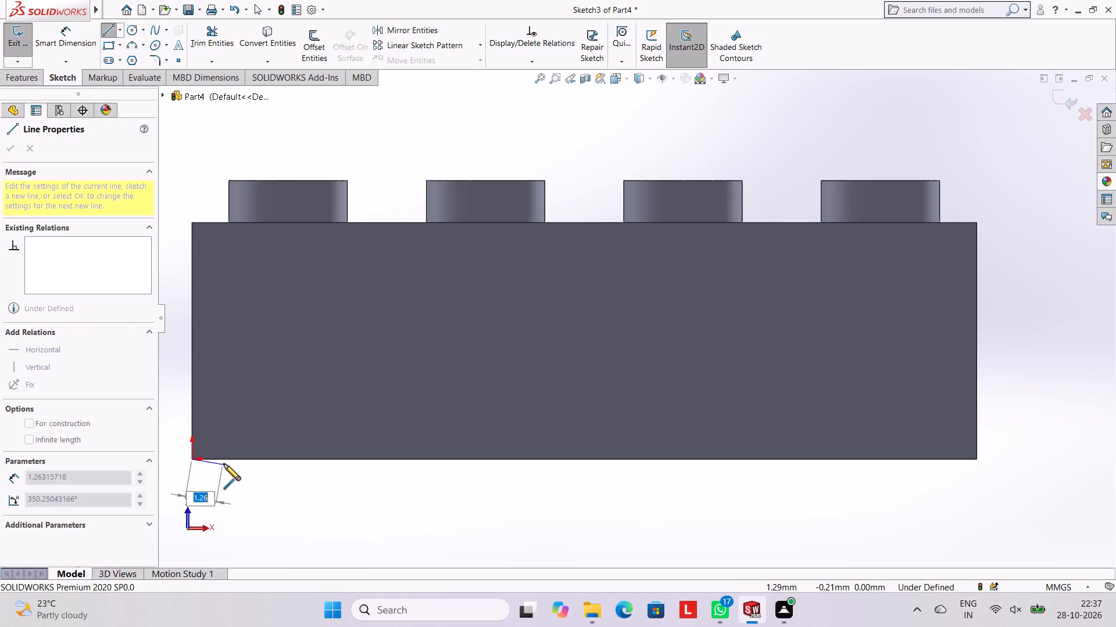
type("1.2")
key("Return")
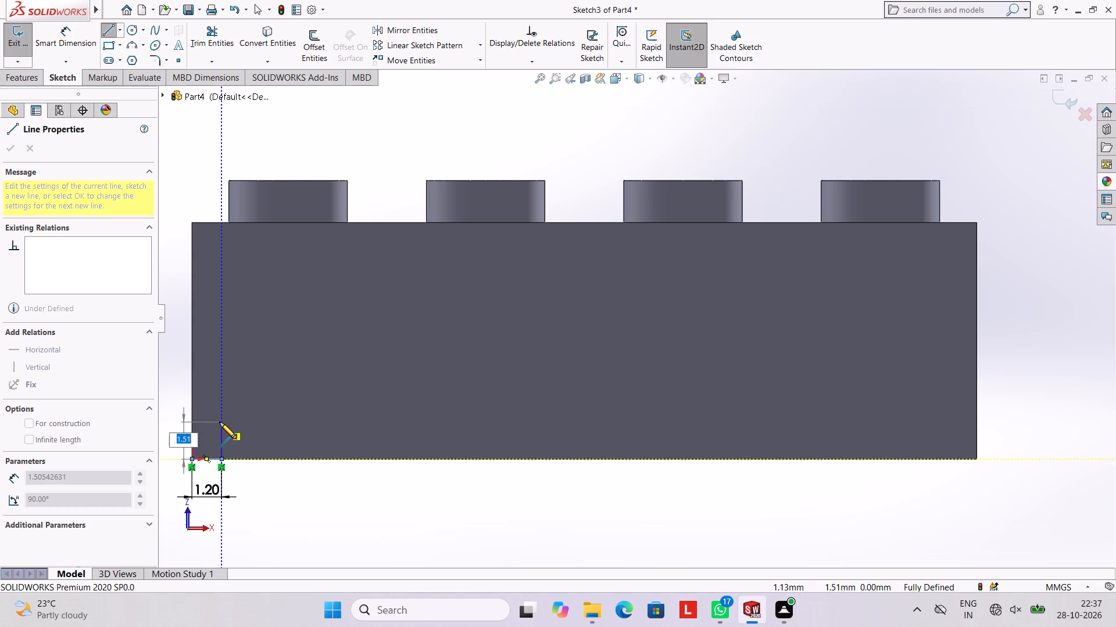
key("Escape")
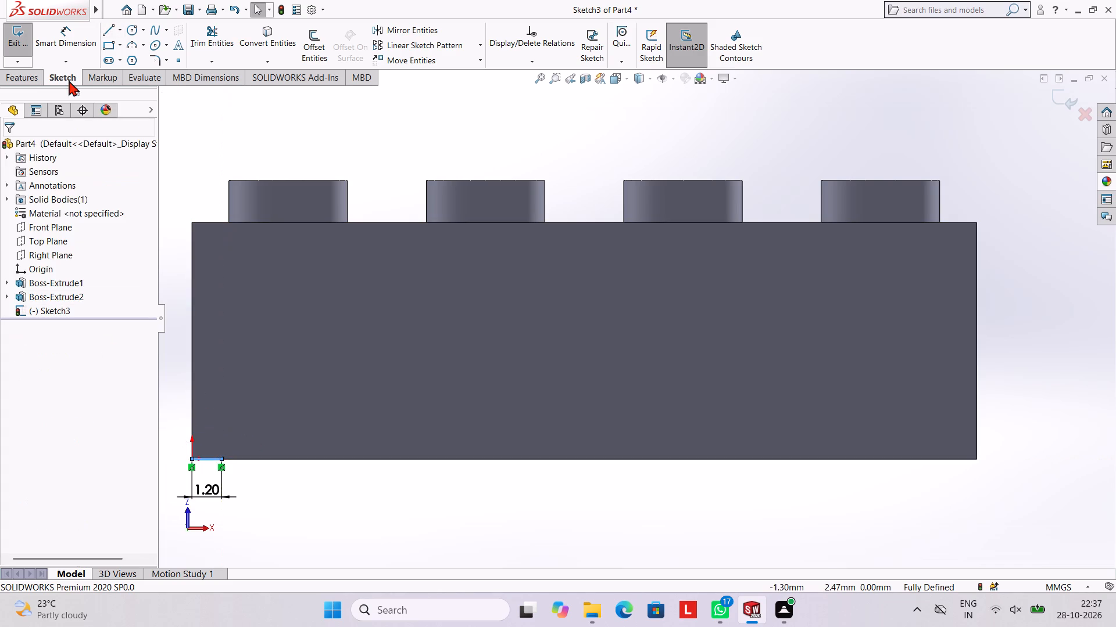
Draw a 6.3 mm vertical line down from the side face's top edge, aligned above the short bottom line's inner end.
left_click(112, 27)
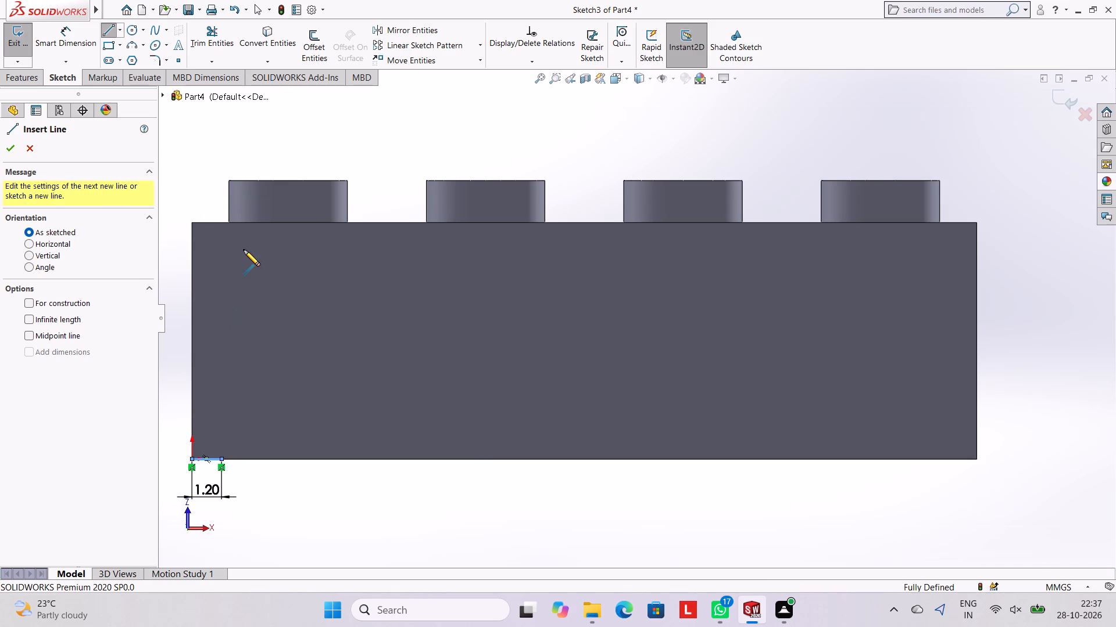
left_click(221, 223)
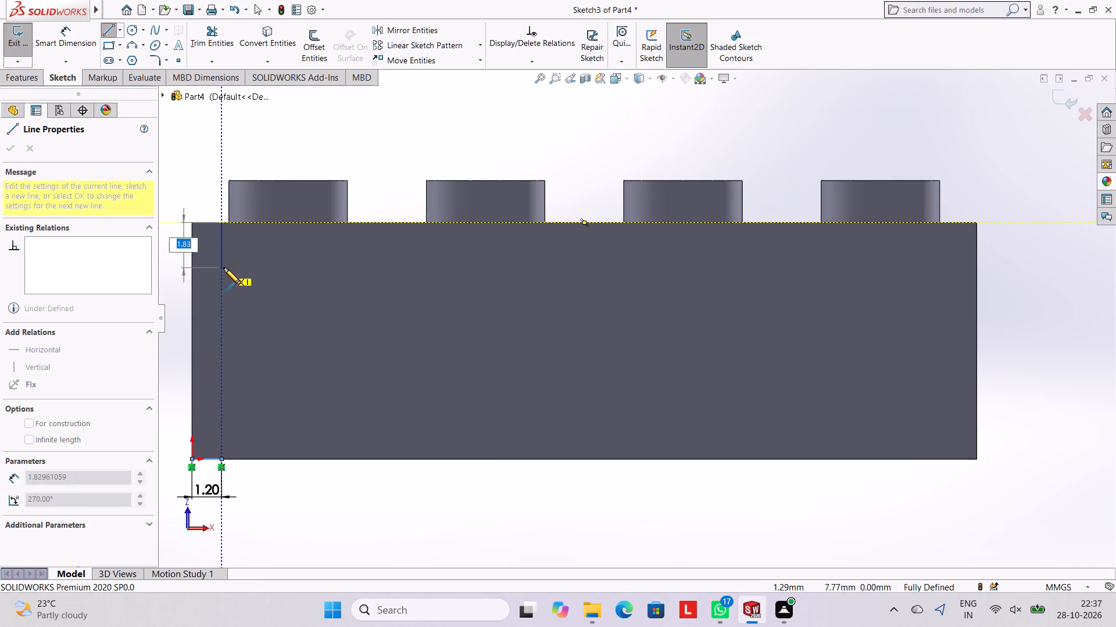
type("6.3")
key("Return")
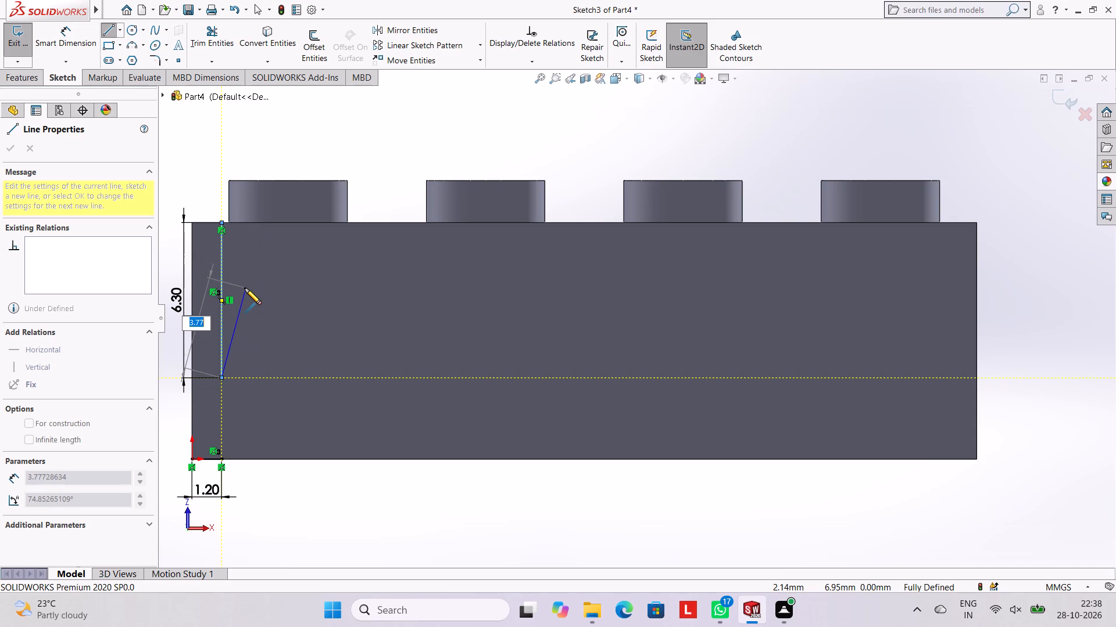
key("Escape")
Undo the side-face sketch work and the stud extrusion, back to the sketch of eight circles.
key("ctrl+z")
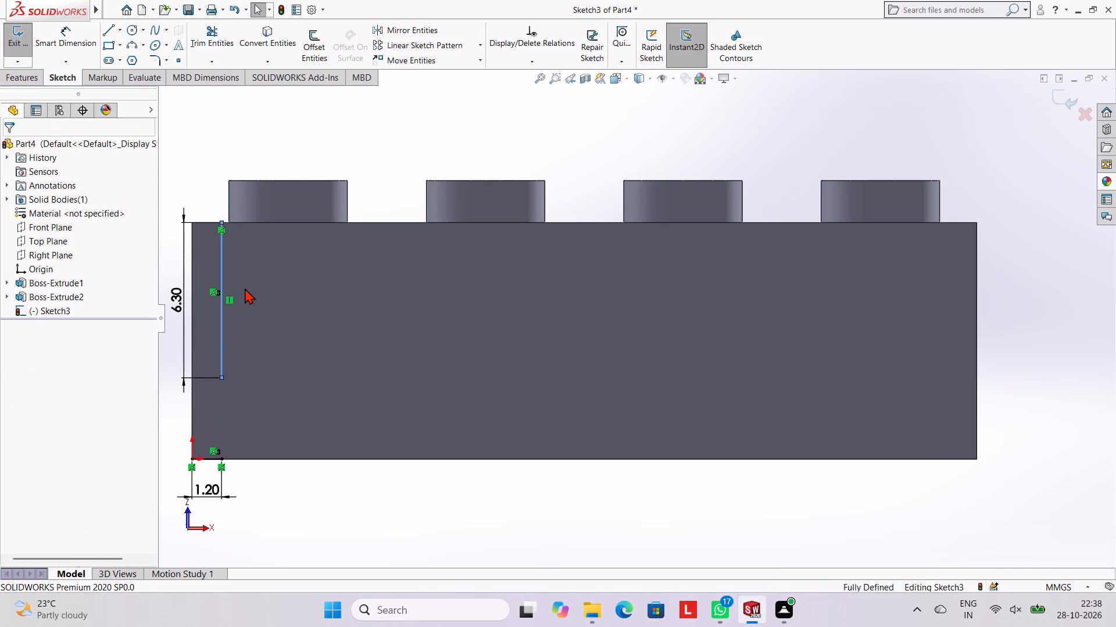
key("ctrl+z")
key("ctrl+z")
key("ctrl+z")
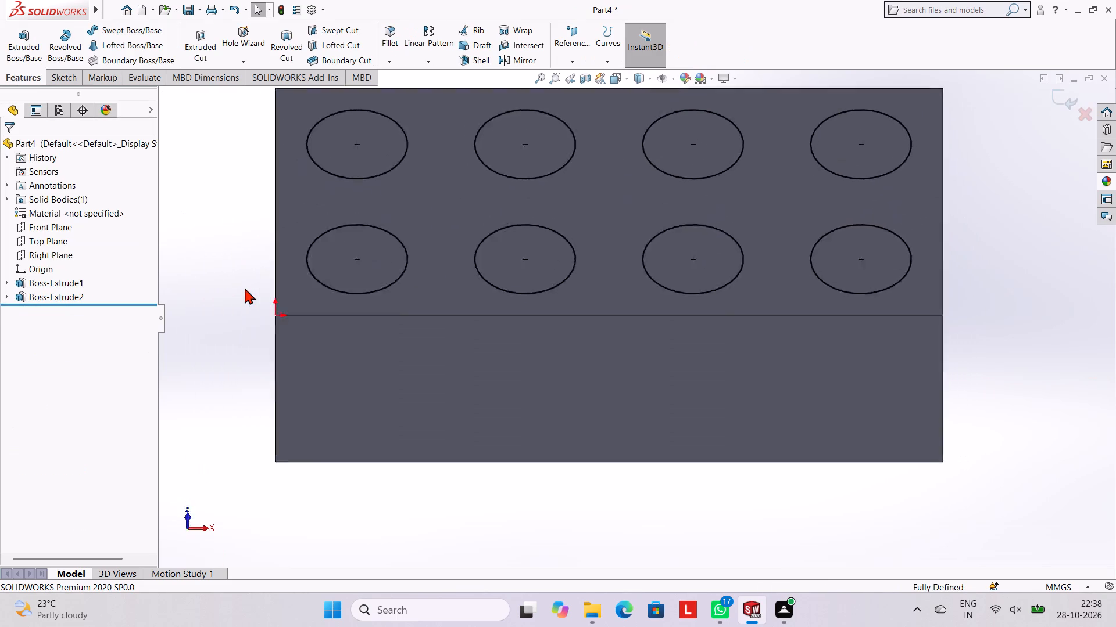
Extrude the eight stud circles 1.8 mm upward from the block's top face, merged with the body.
left_click(37, 79)
left_click(27, 45)
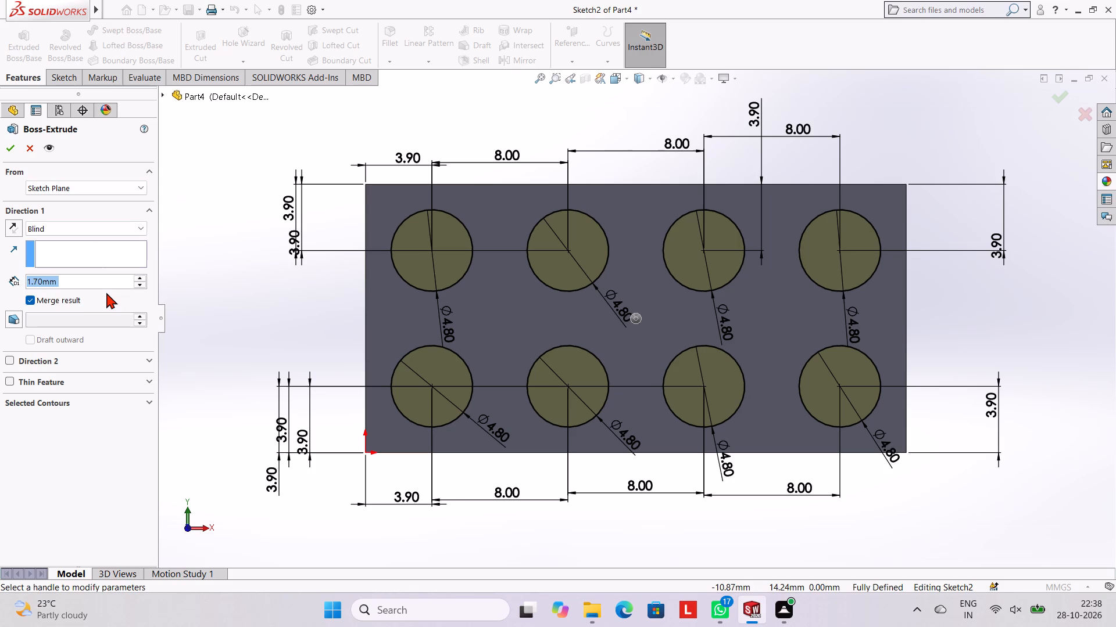
type("1.8")
key("Return")
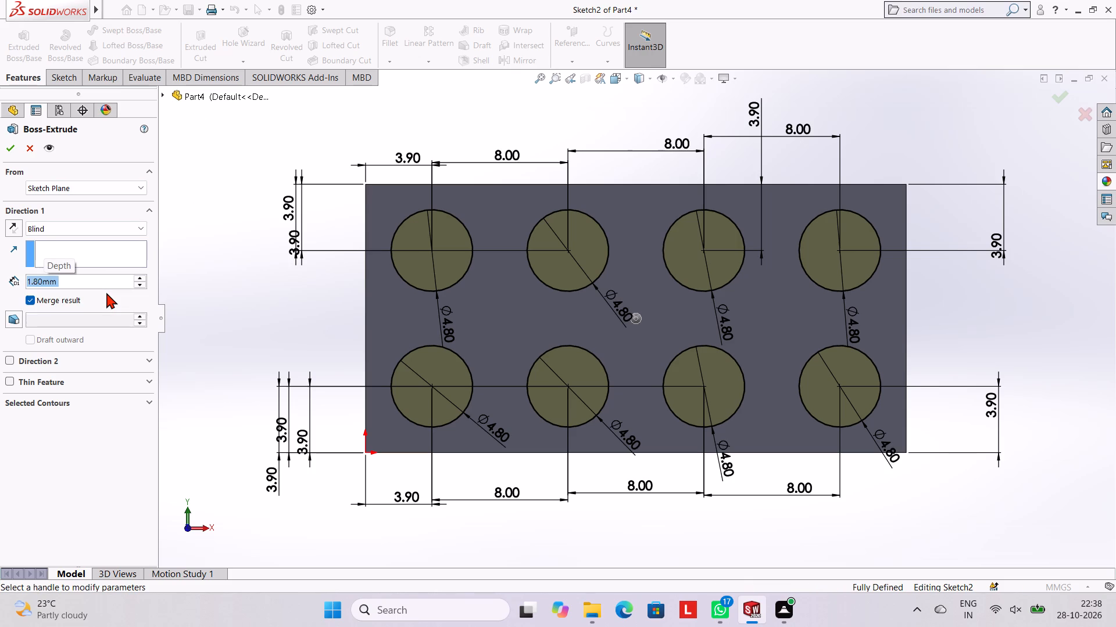
left_click(3, 146)
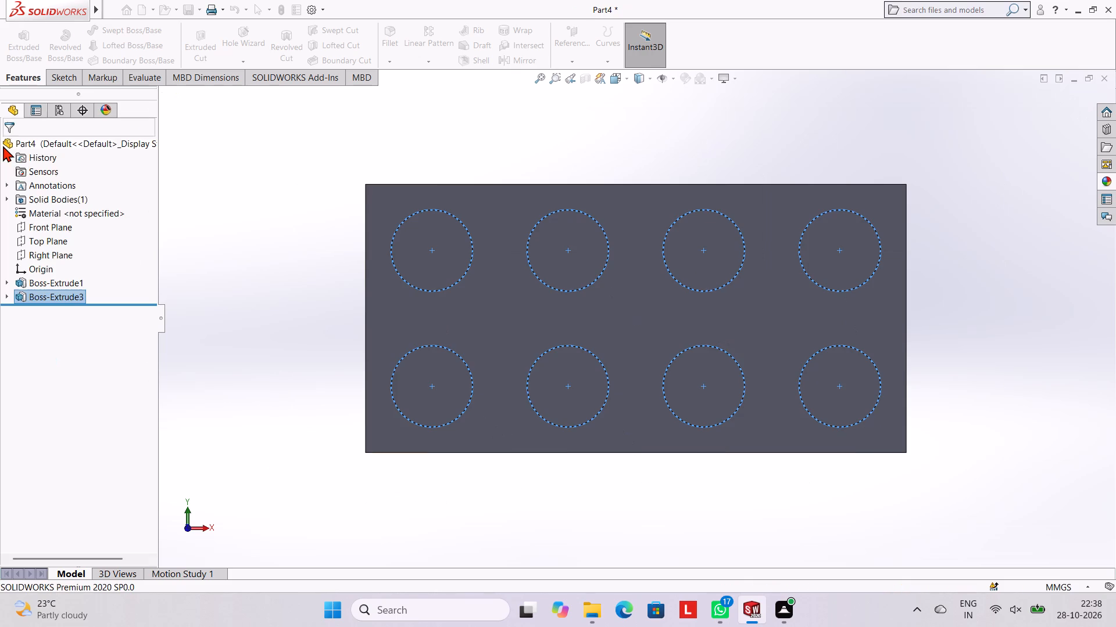
left_click(315, 199)
Open a new sketch on the block's long front side face and view it face-on.
middle_click_drag(886, 364, 829, 233)
middle_click_drag(742, 303, 781, 248)
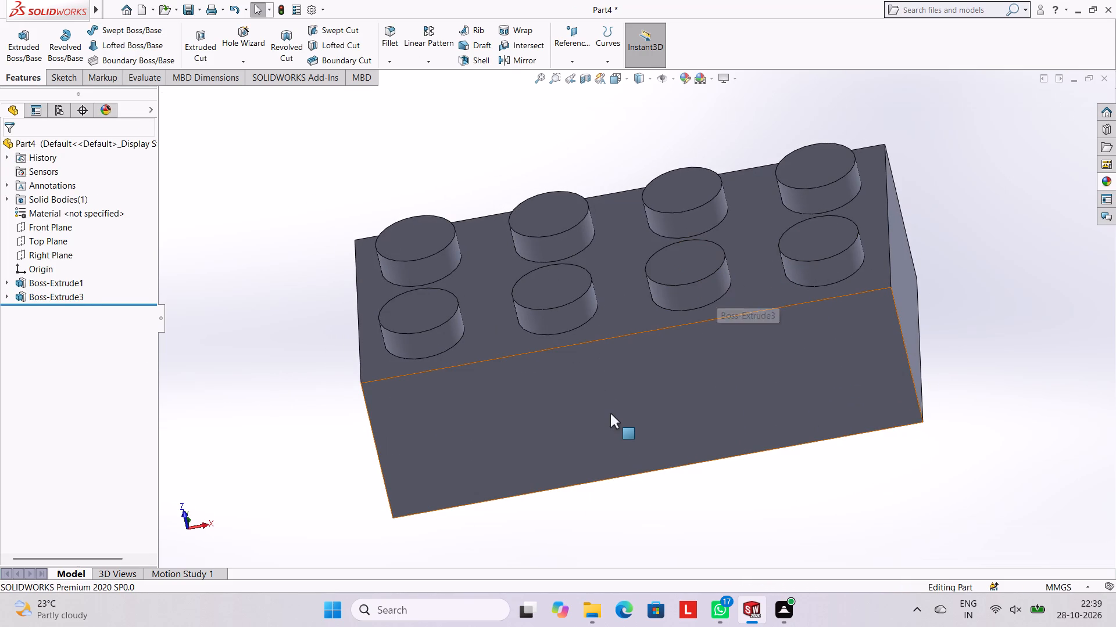
middle_click_drag(564, 402, 572, 403)
middle_click_drag(559, 348, 560, 339)
left_click(504, 387)
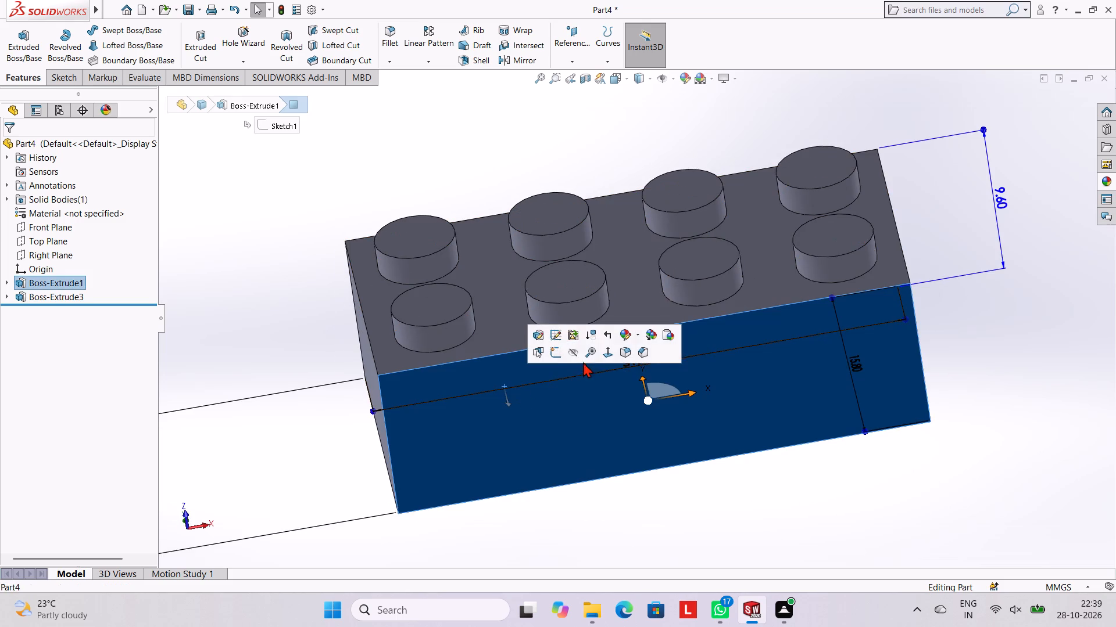
left_click(555, 351)
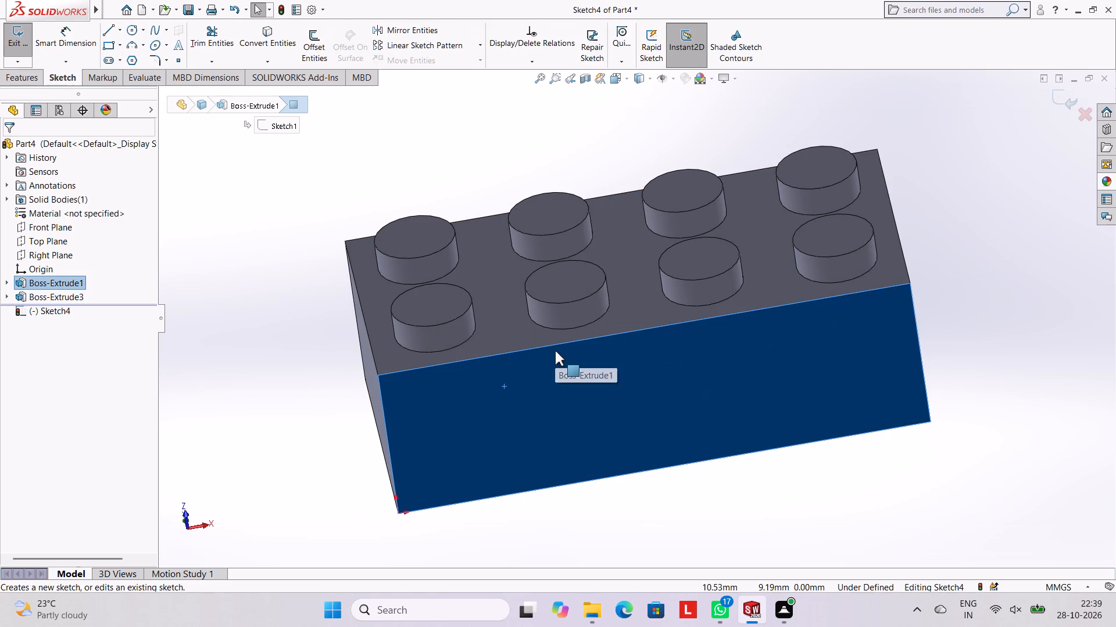
key("ctrl+8")
scroll(769, 329, "up", 3)
scroll(734, 324, "down", 3)
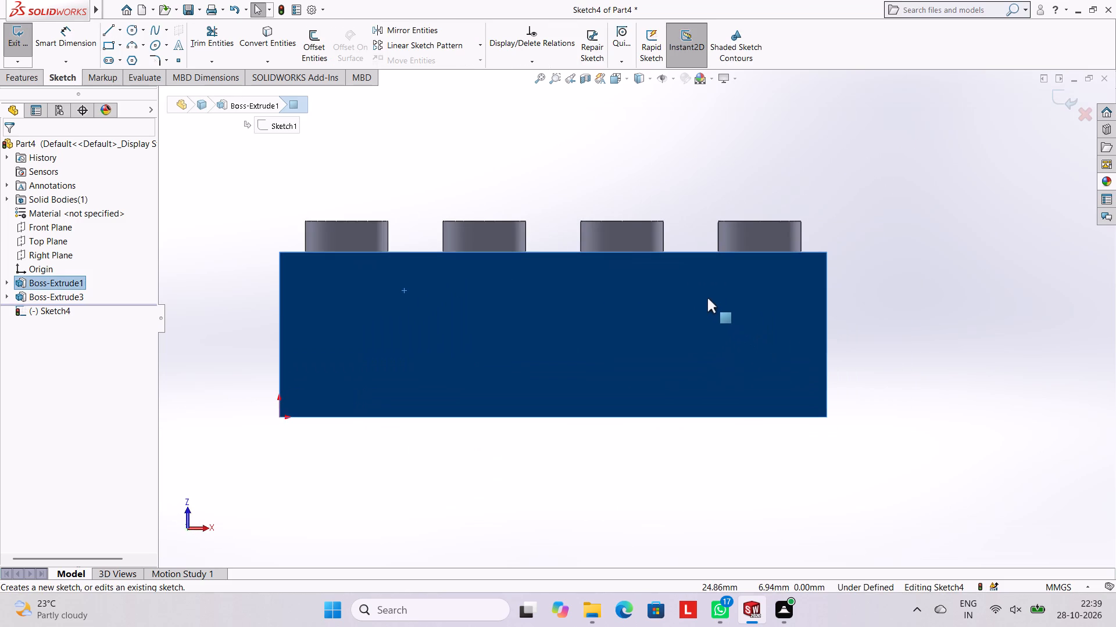
Draw a 1.7 mm vertical line down from the midpoint of the leftmost stud's outer edge, continued by a 6.3 mm vertical line.
left_click(109, 26)
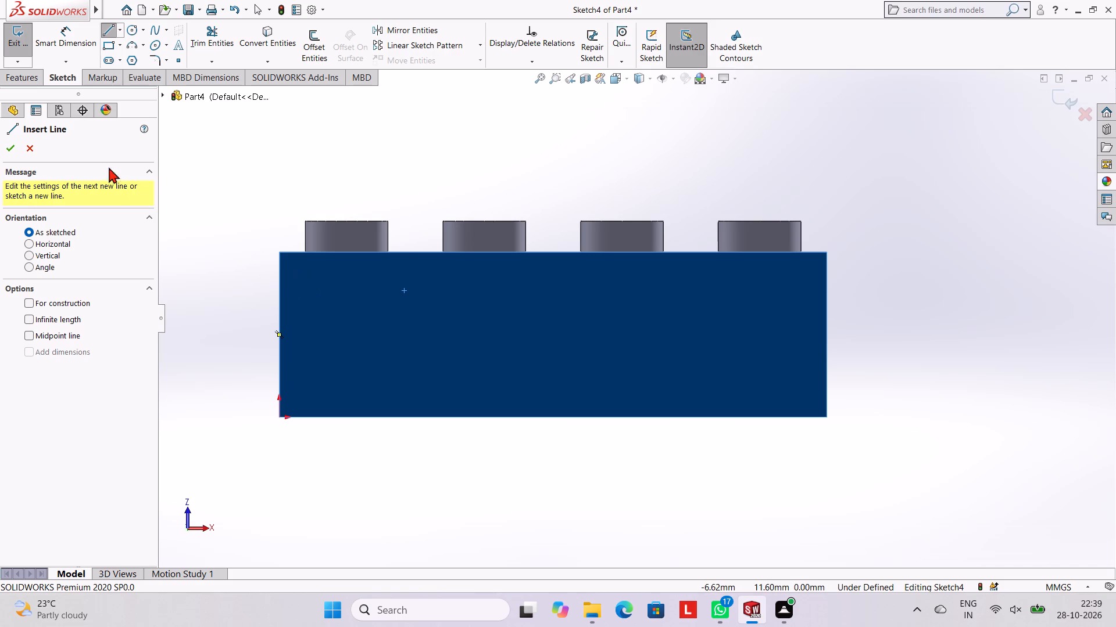
left_click(306, 235)
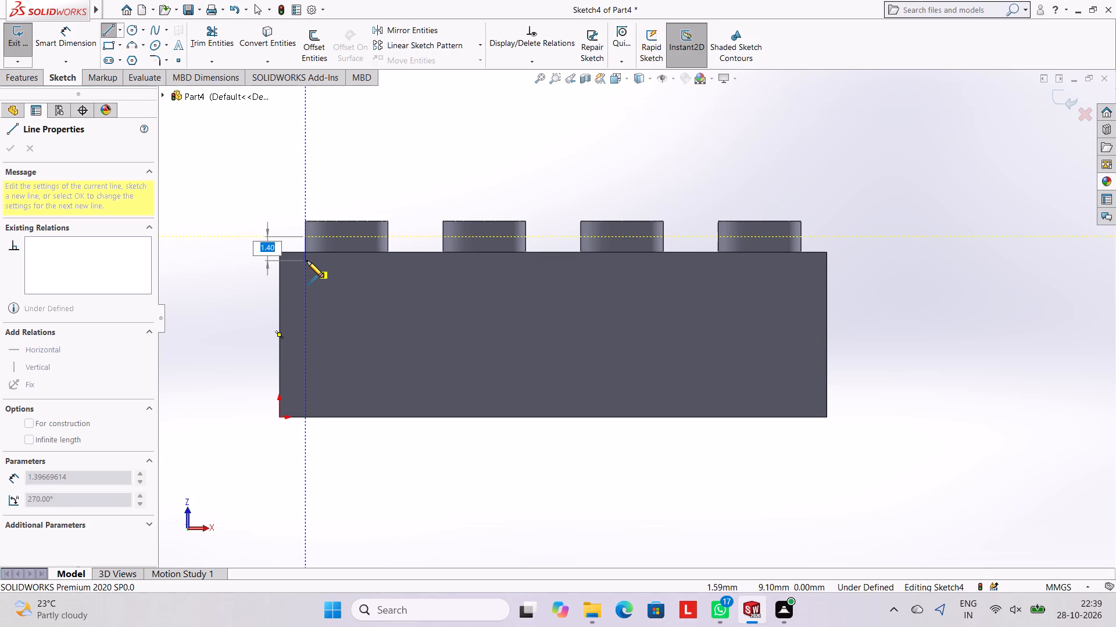
type("1.7")
key("Return")
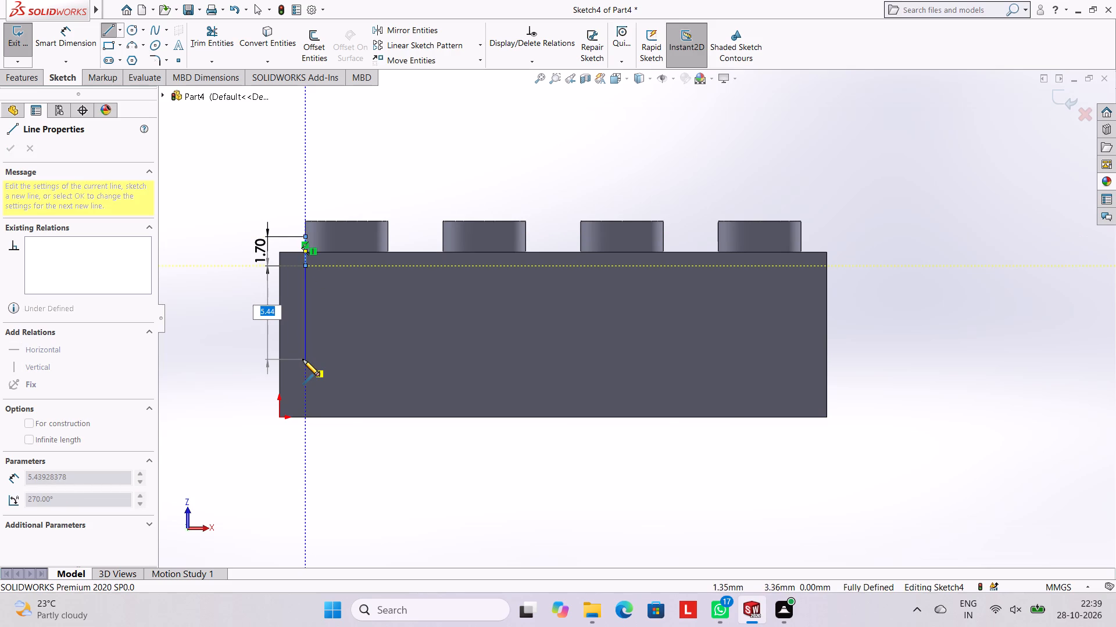
type("6.3")
key("Return")
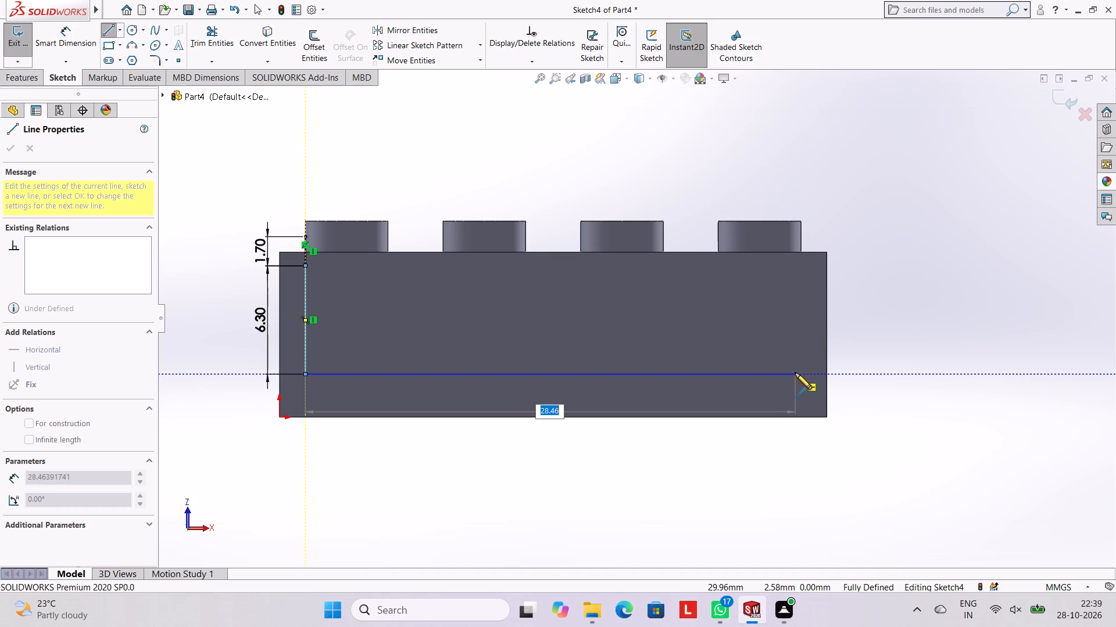
key("Escape")
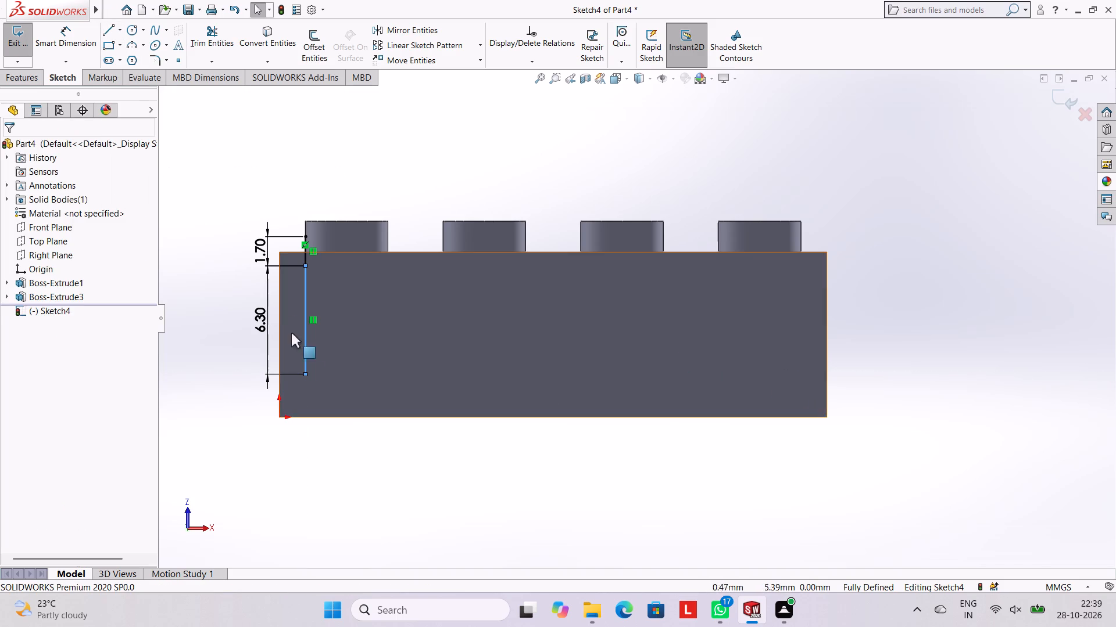
Draw a horizontal line about 31.7 mm long from the 6.3 mm line's lower end past the block's right edge.
left_click(305, 374)
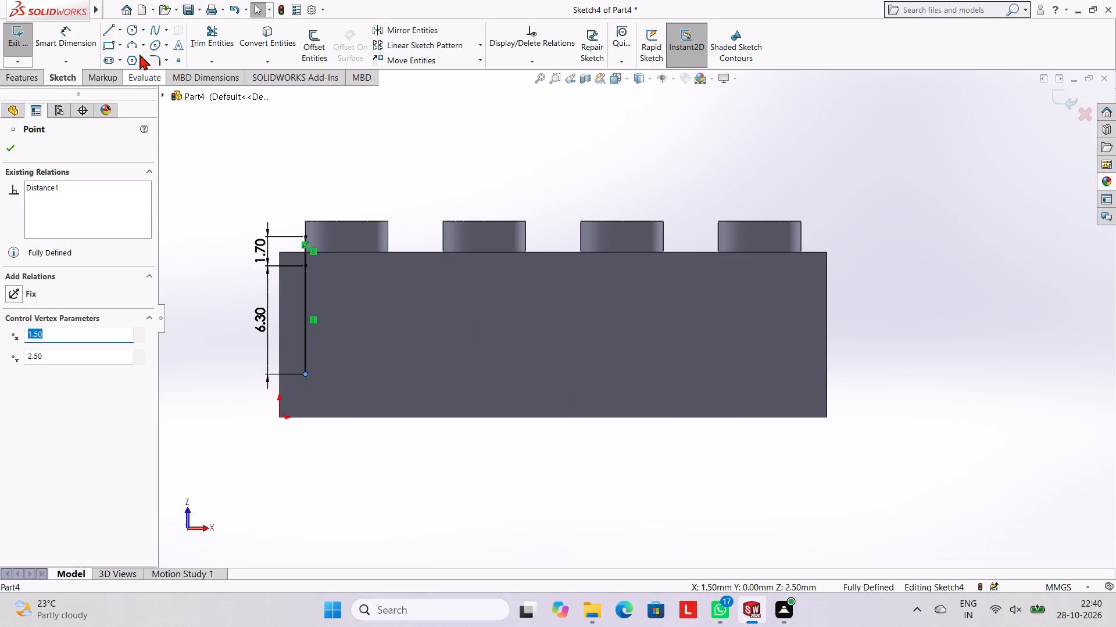
left_click(102, 27)
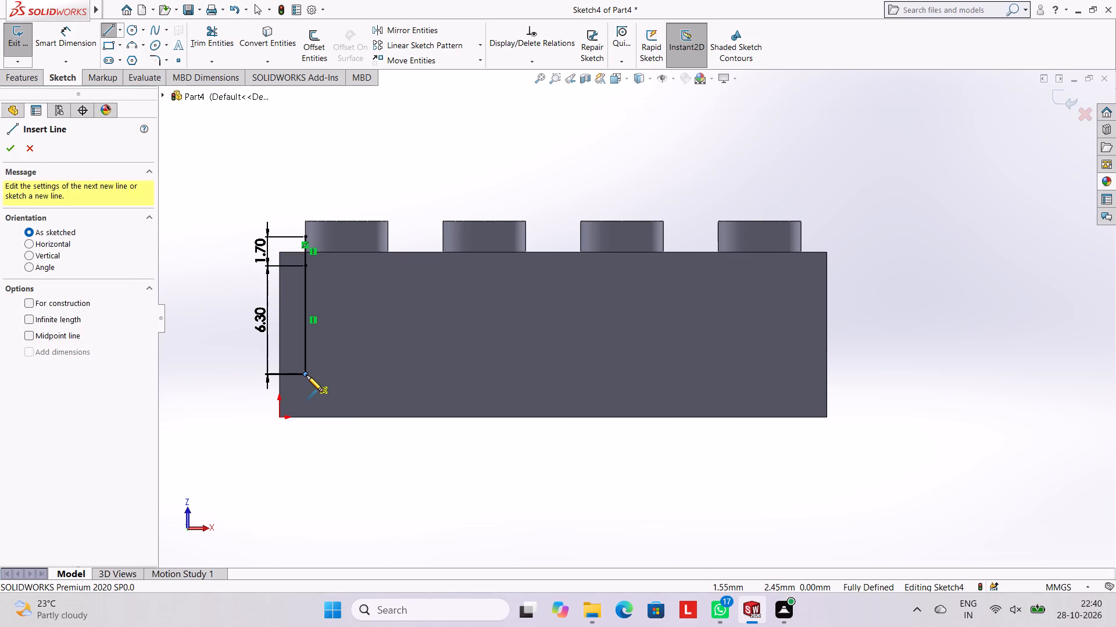
left_click(306, 375)
left_click(851, 372)
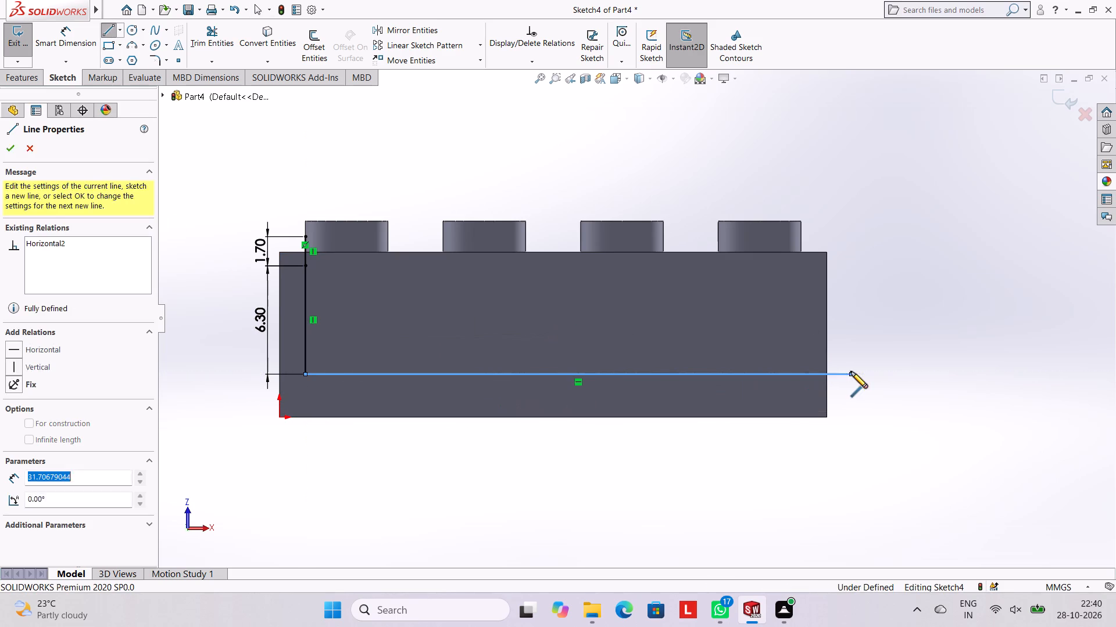
key("Escape")
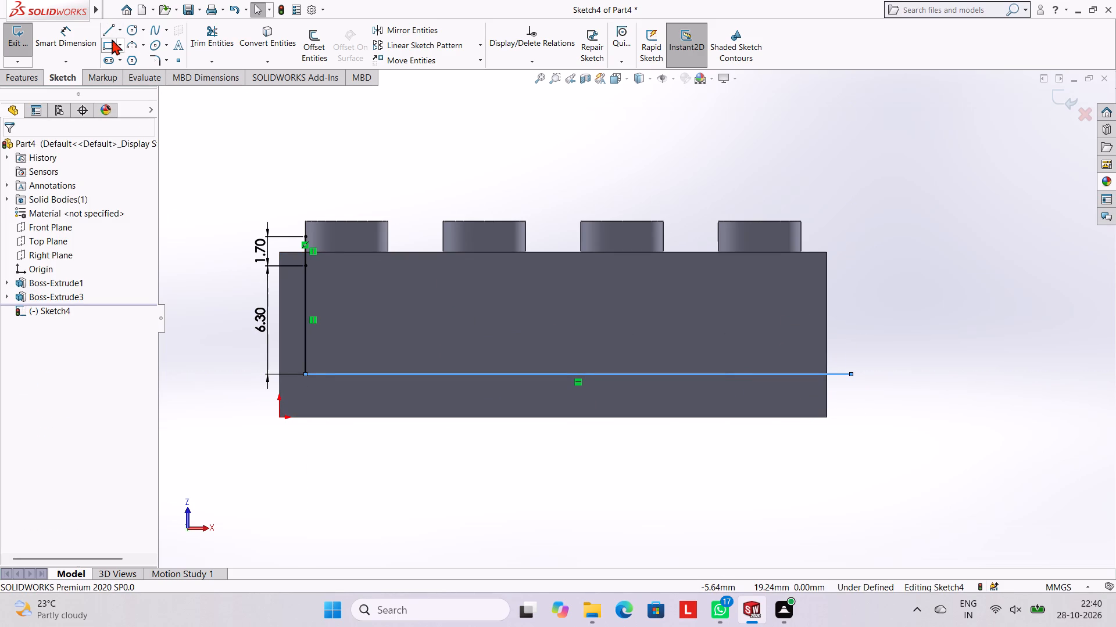
Draw a short vertical helper line up the block's right edge from its bottom corner, crossing the horizontal line.
left_click(109, 30)
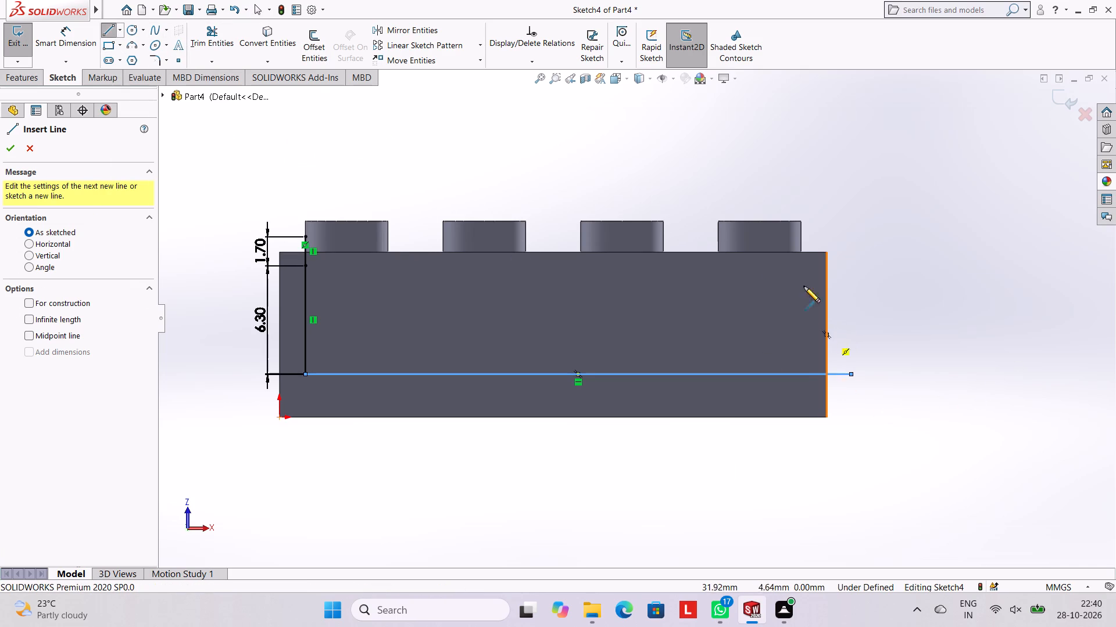
left_click(827, 417)
left_click(827, 352)
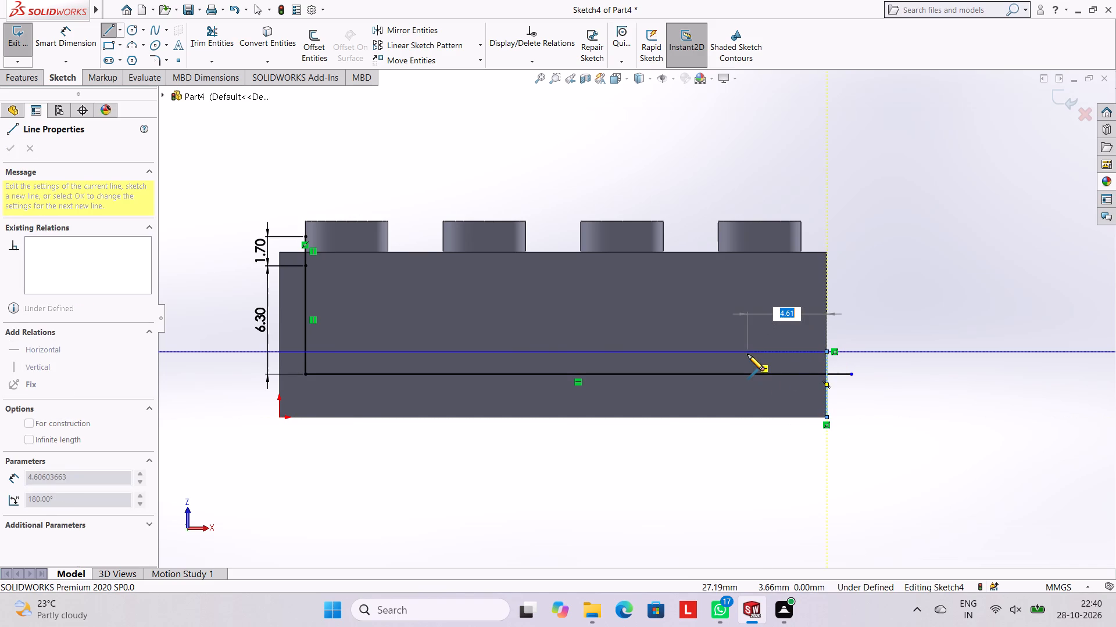
key("Escape")
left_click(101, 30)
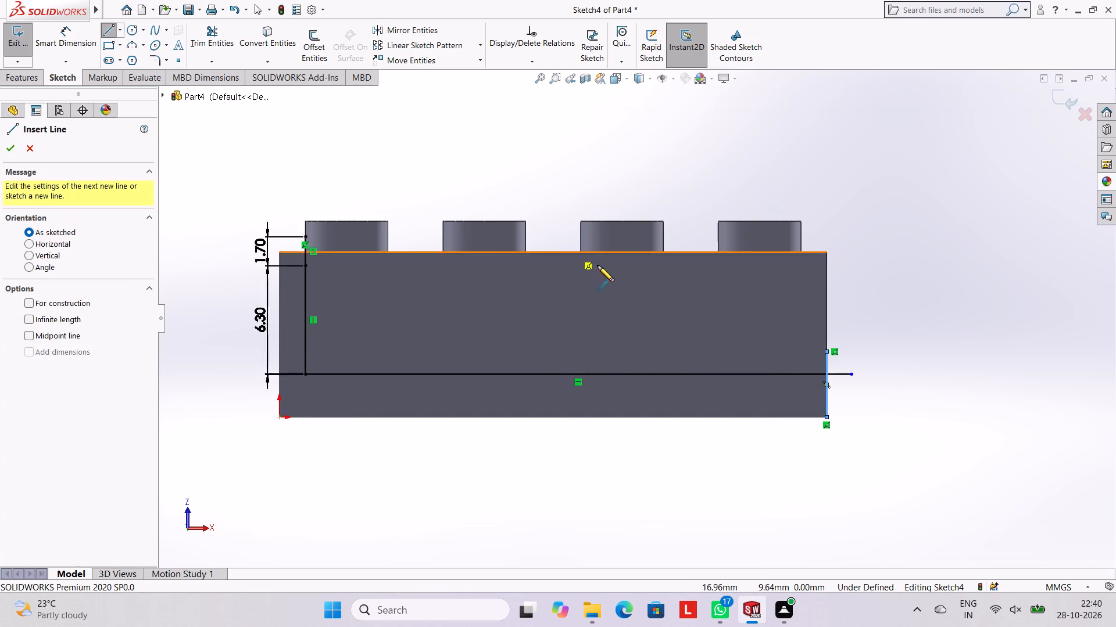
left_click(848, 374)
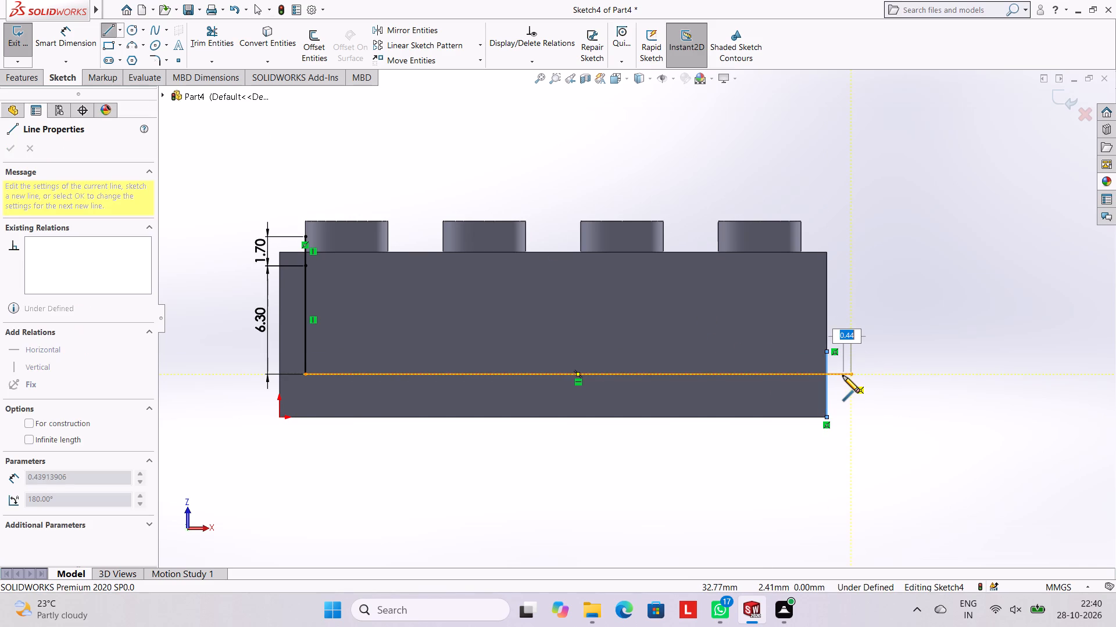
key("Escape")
Trim the horizontal line's overhang beyond the block's right edge and trim away both parts of the vertical helper line.
left_click(221, 29)
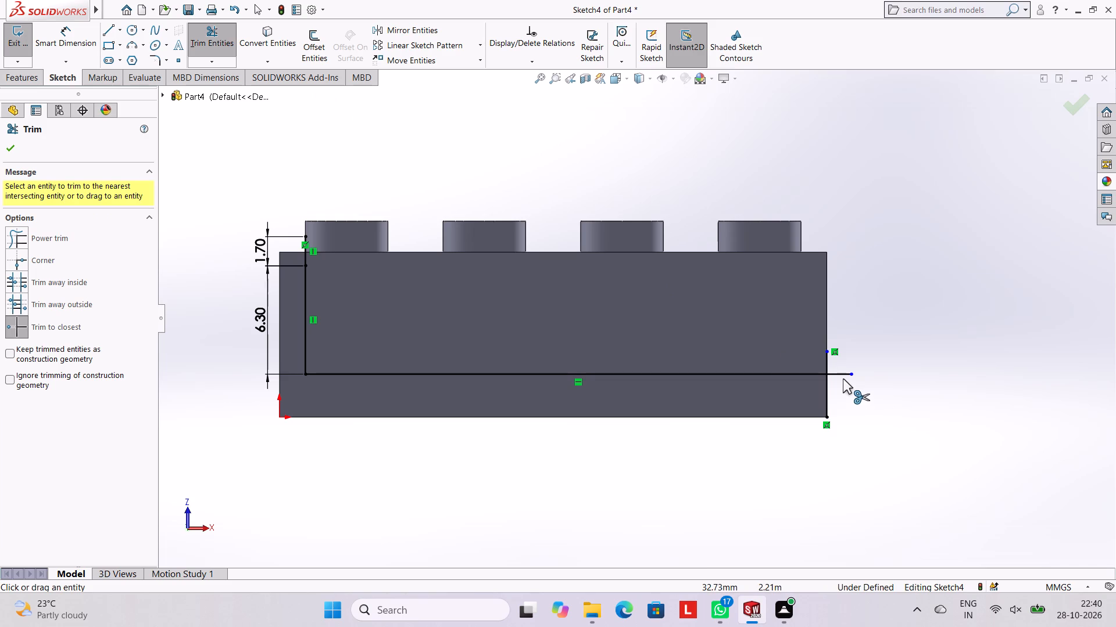
left_click(842, 374)
left_click(827, 367)
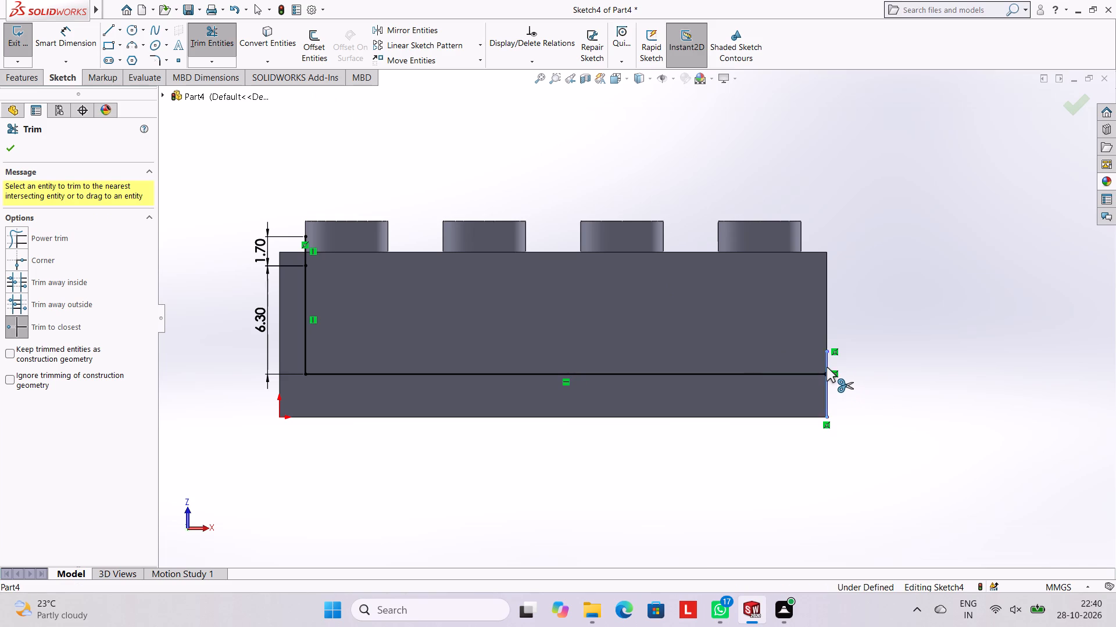
left_click(828, 402)
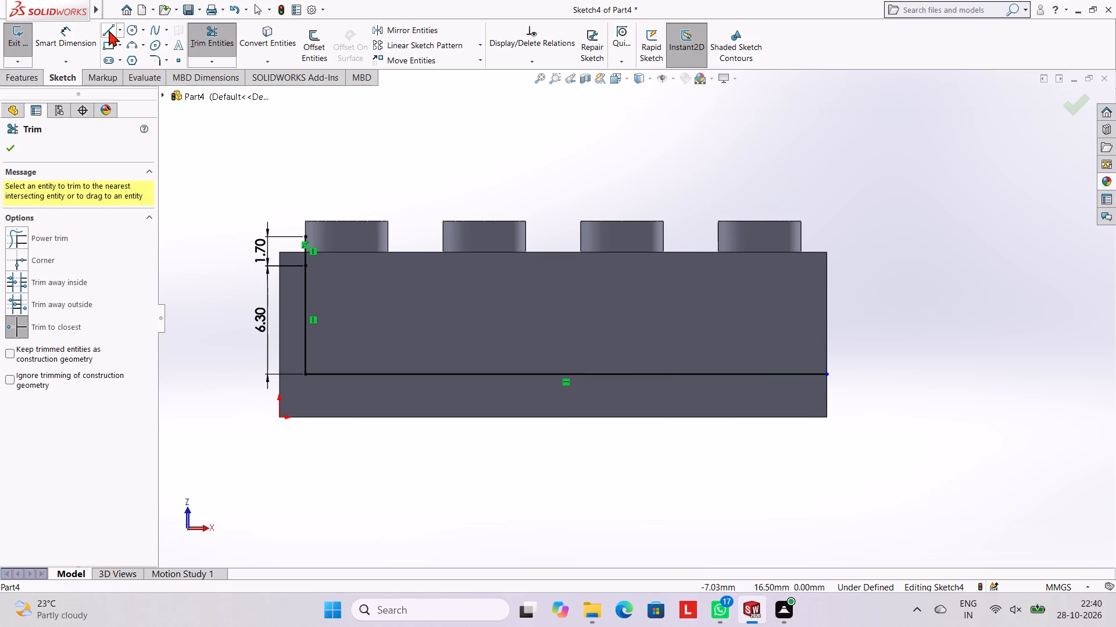
Close the rectangle from a 1.2 mm inward line at the block's right edge, with a 6.3 mm vertical side and 29.1 mm top side.
left_click(109, 30)
left_click(827, 372)
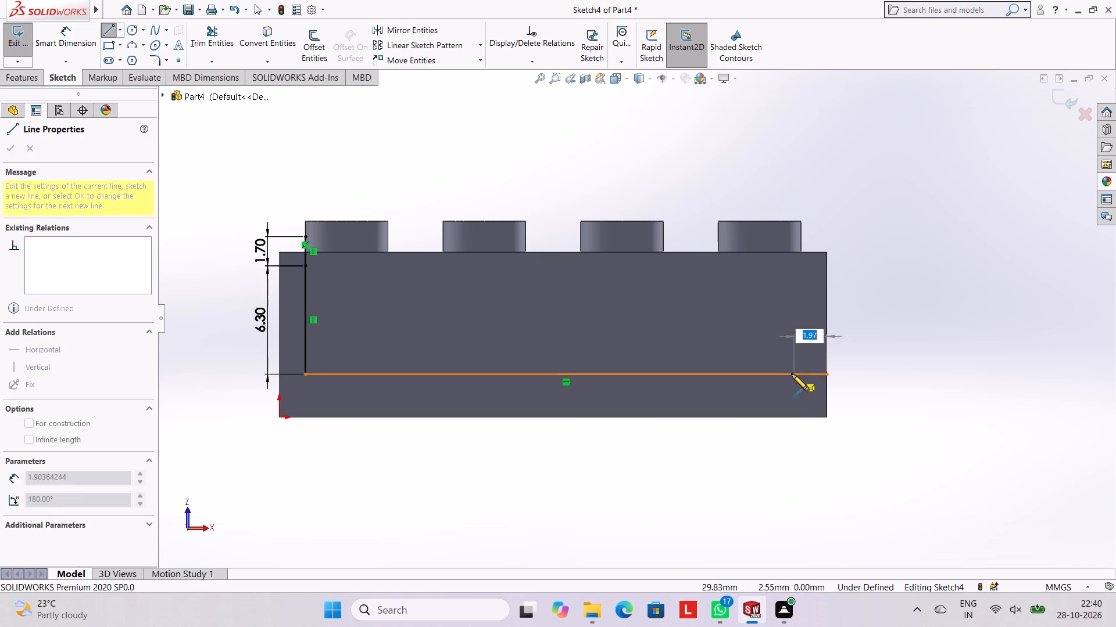
type("1.2")
key("Return")
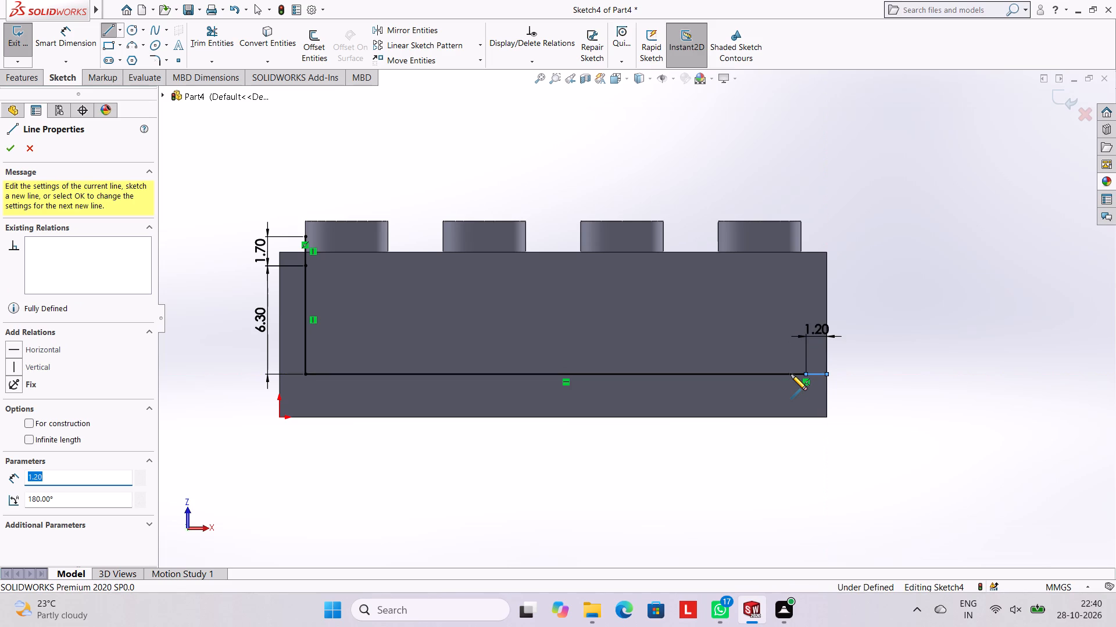
left_click(805, 264)
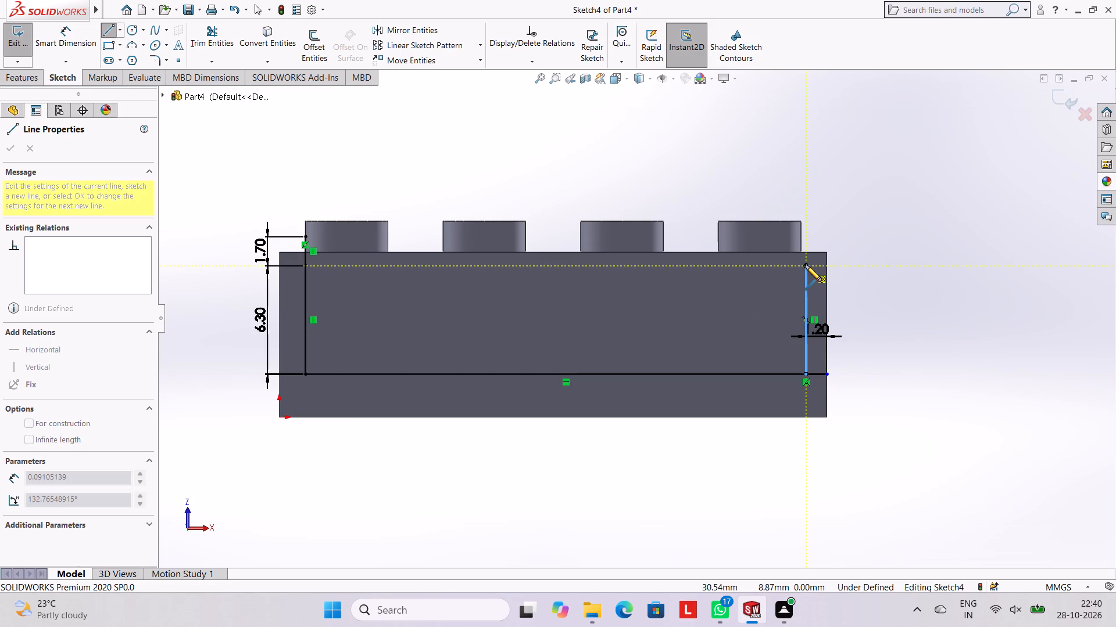
left_click(305, 268)
key("Escape")
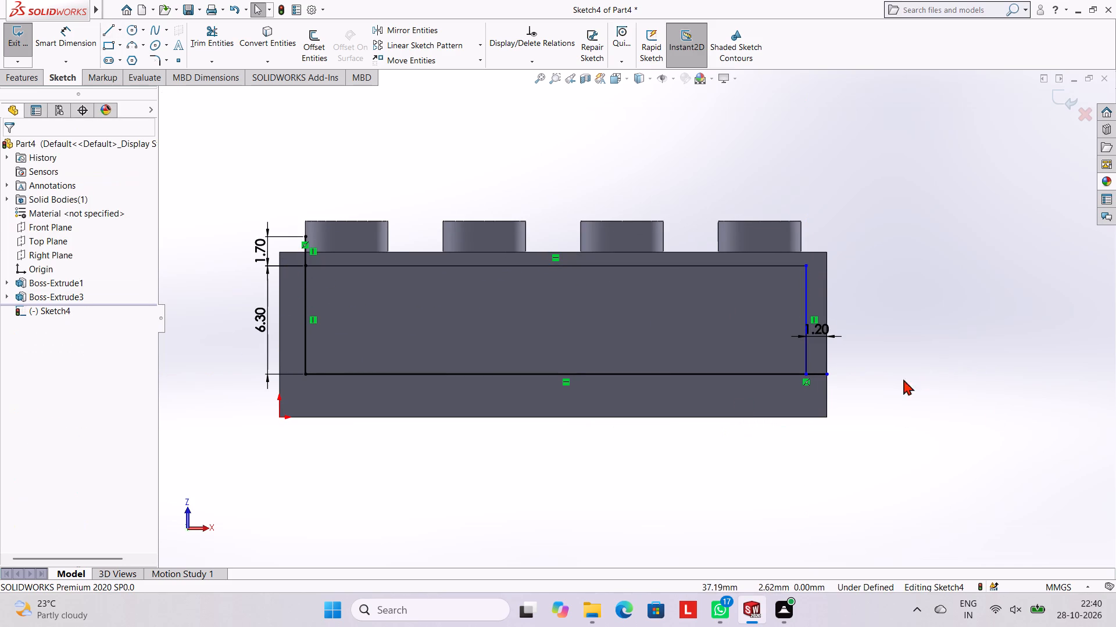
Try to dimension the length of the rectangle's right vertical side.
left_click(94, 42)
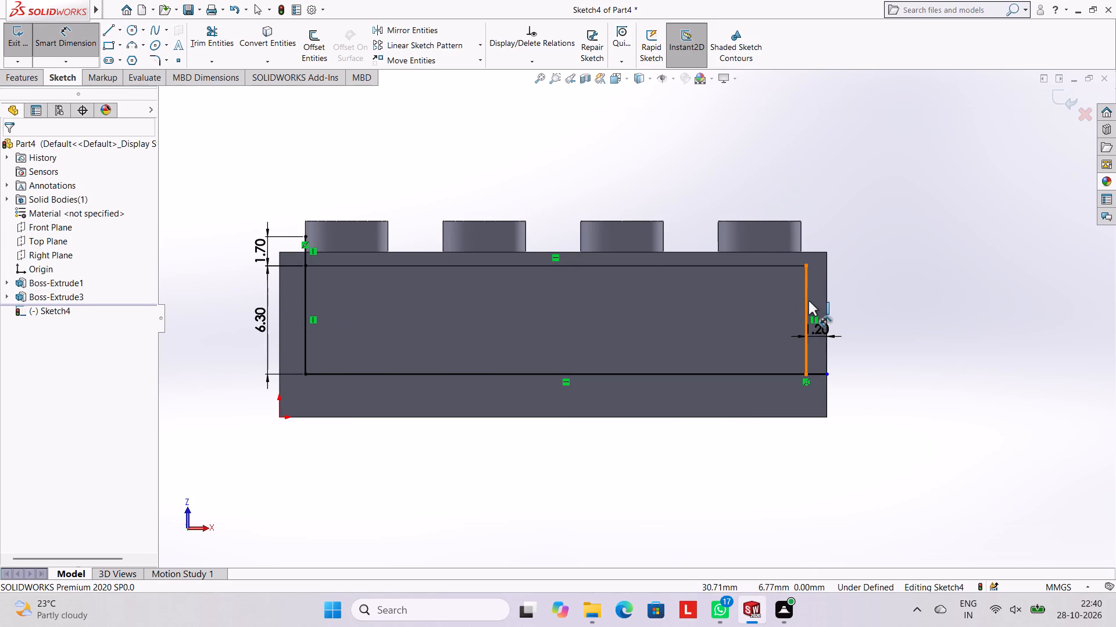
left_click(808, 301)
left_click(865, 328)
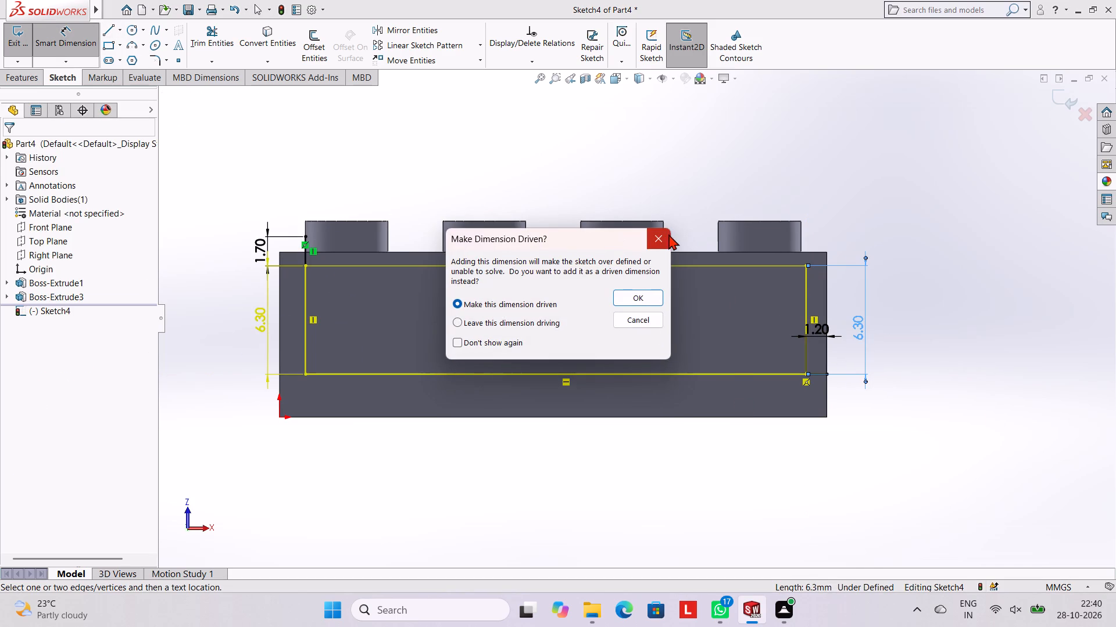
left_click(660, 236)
Dimension the distance between the rectangle's two vertical sides as 29.10 mm, placed below the block.
left_click_drag(803, 308, 781, 313)
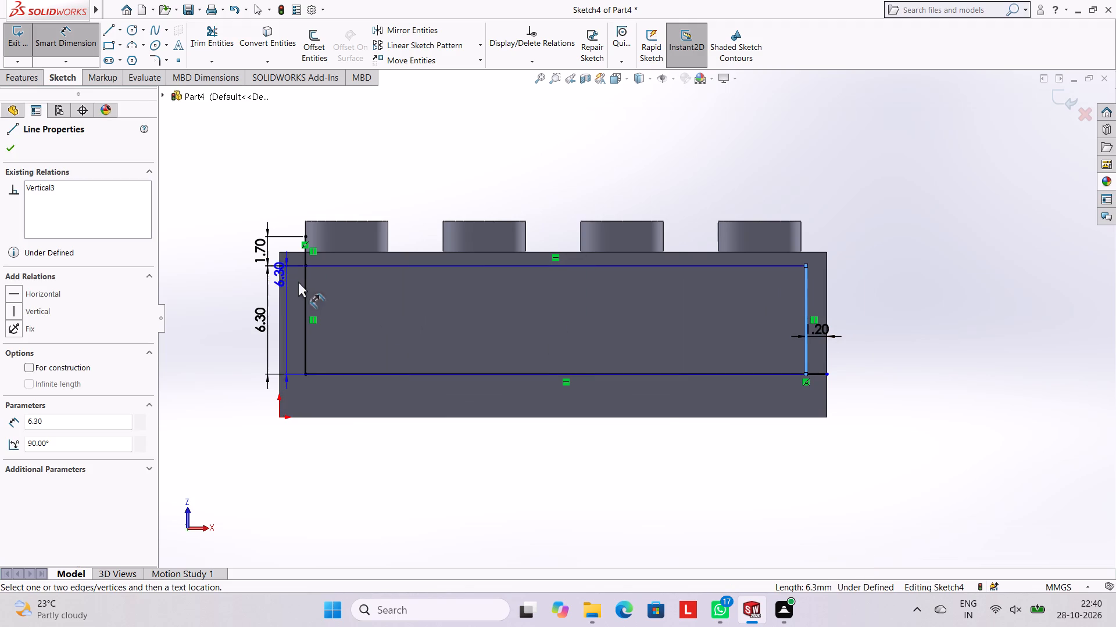
left_click(305, 288)
left_click(460, 502)
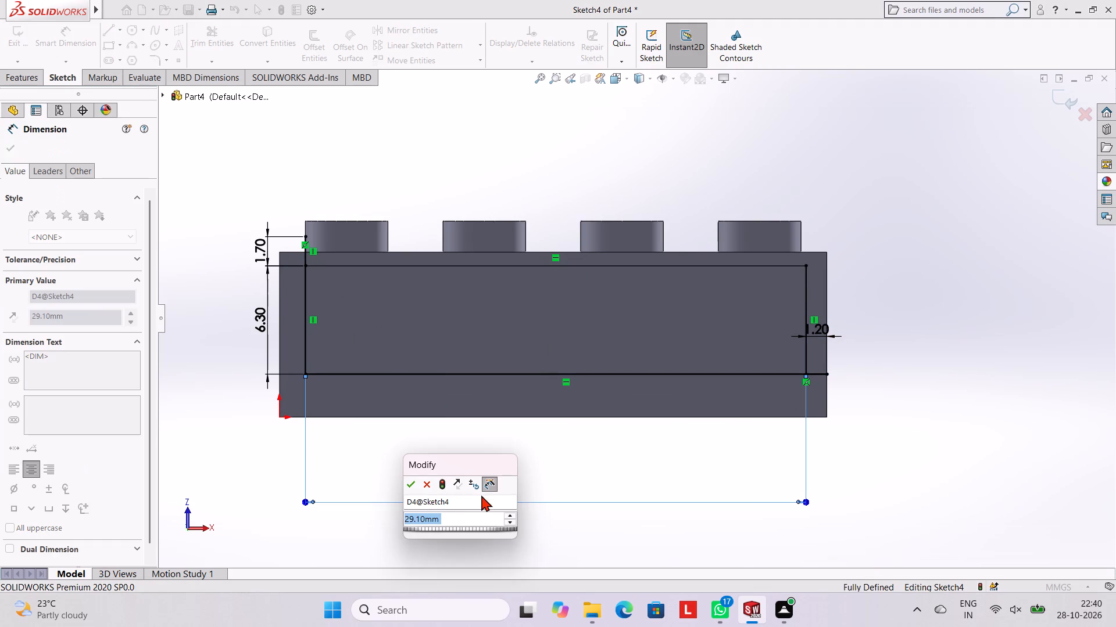
left_click(411, 483)
left_click(549, 464)
Draw a 0.4 mm line leftward from the block's top-edge midpoint, continued by a vertical line down to the rectangle's bottom side.
scroll(635, 369, "up", 2)
scroll(648, 356, "down", 1)
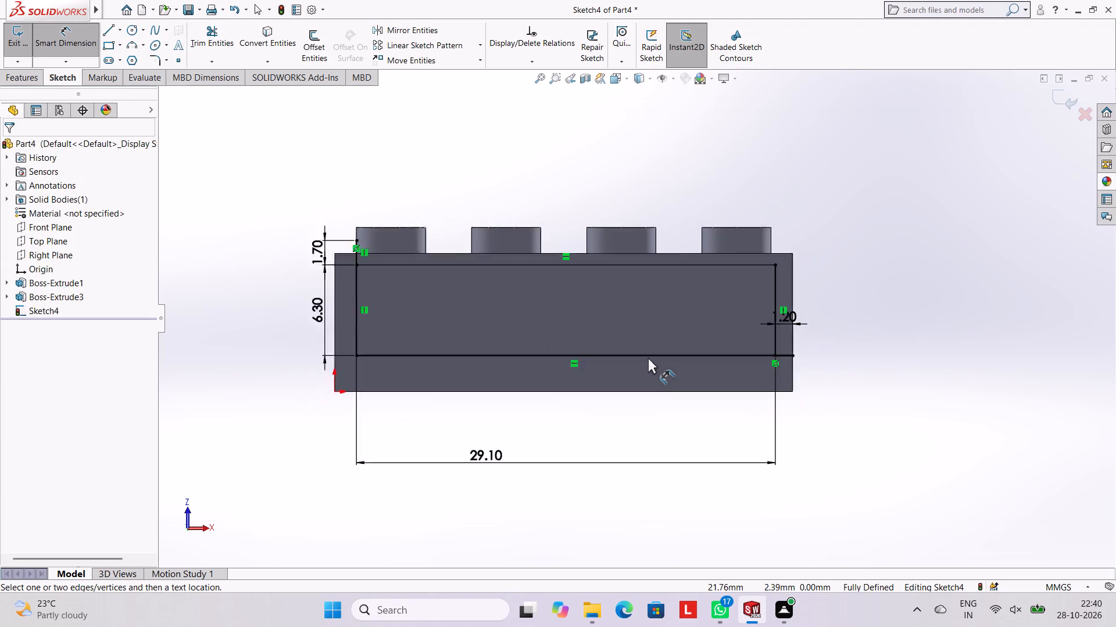
scroll(648, 358, "down", 3)
scroll(645, 341, "up", 2)
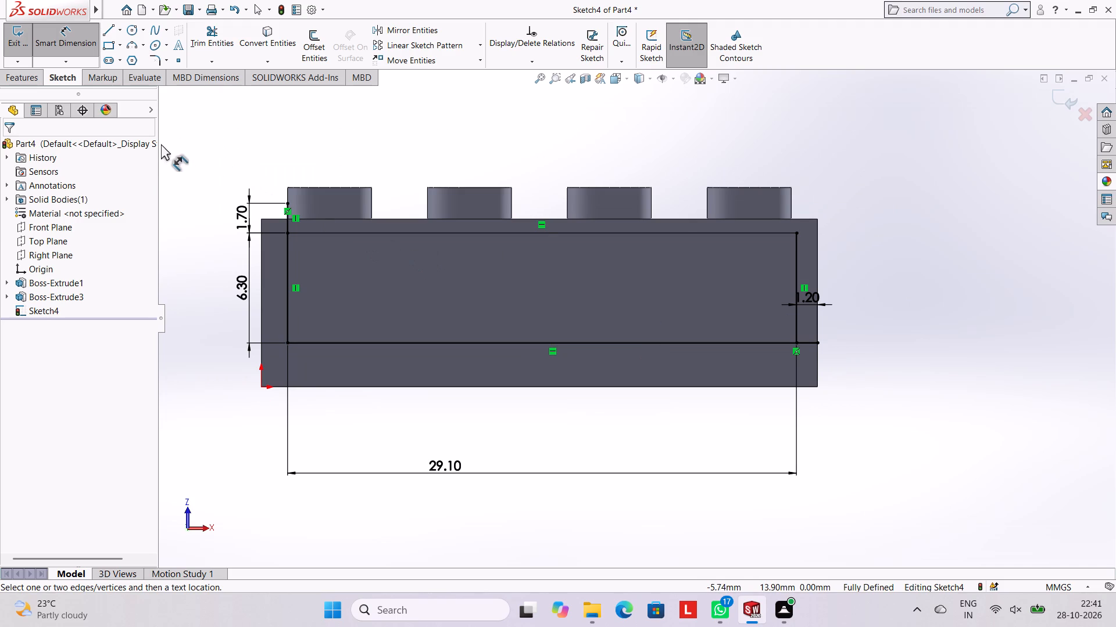
left_click(108, 28)
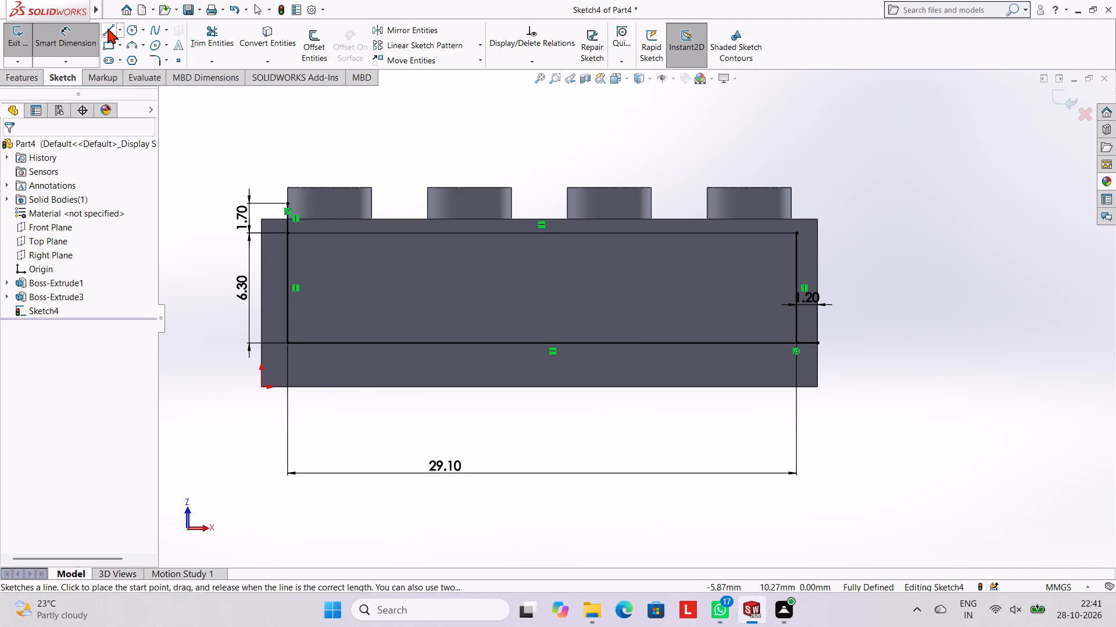
left_click(539, 219)
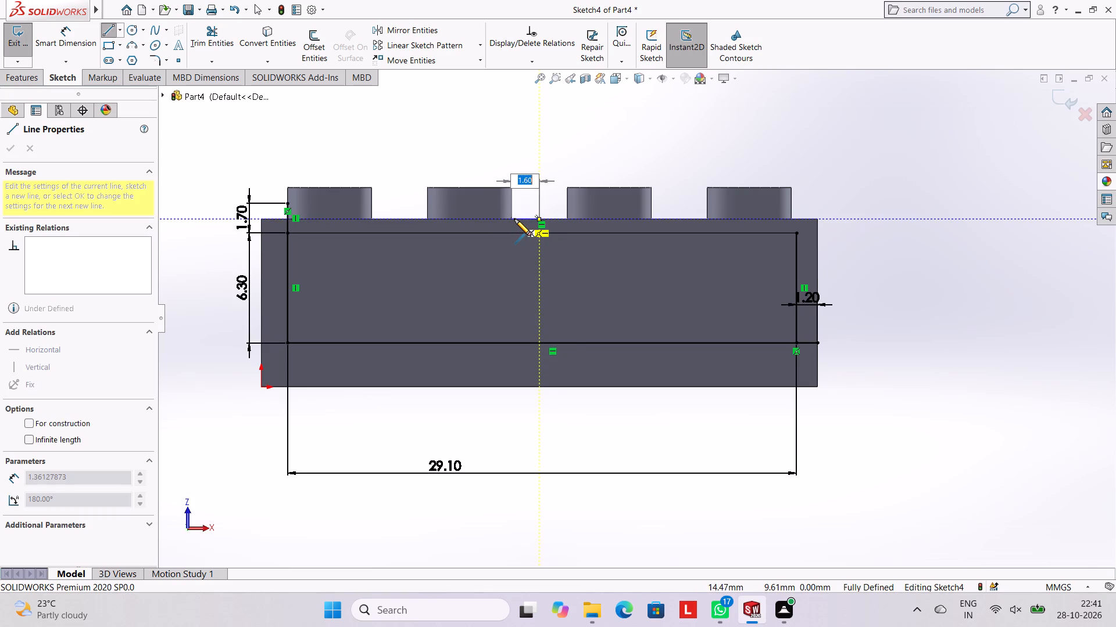
type(".4")
key("Return")
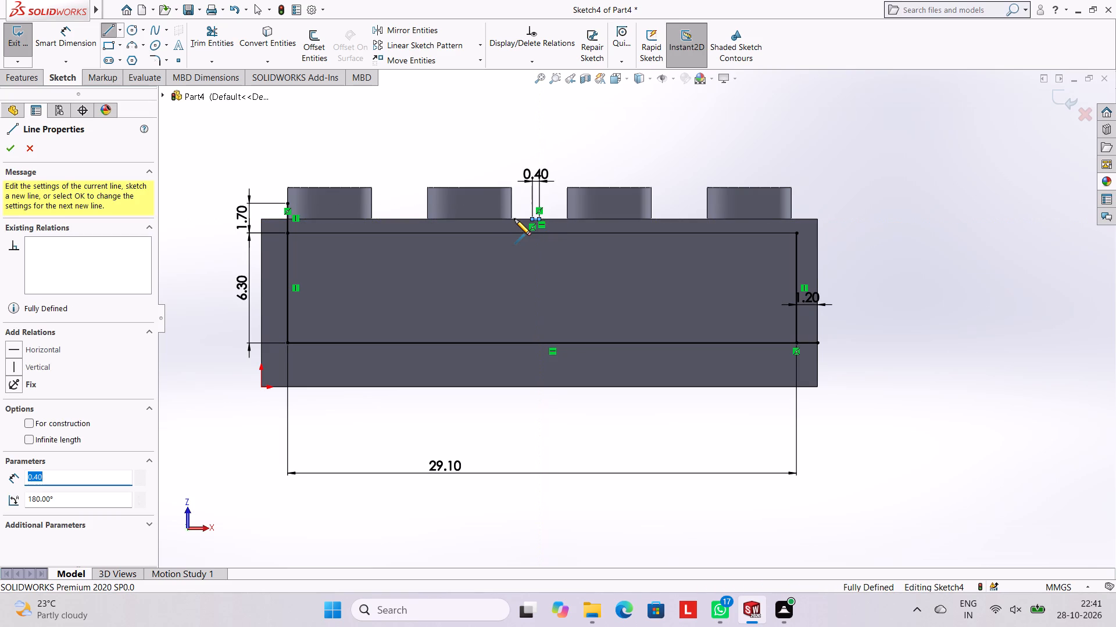
left_click(533, 342)
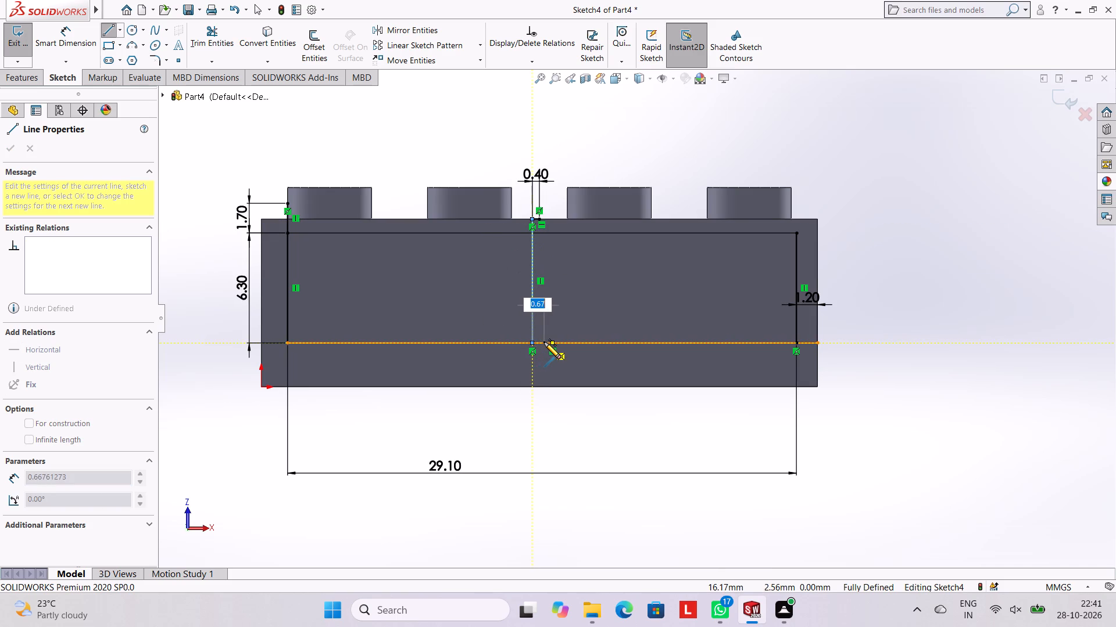
Continue with a 0.8 mm line rightward along the rectangle's bottom side and a vertical line up past the block's top edge.
type(".8")
key("Return")
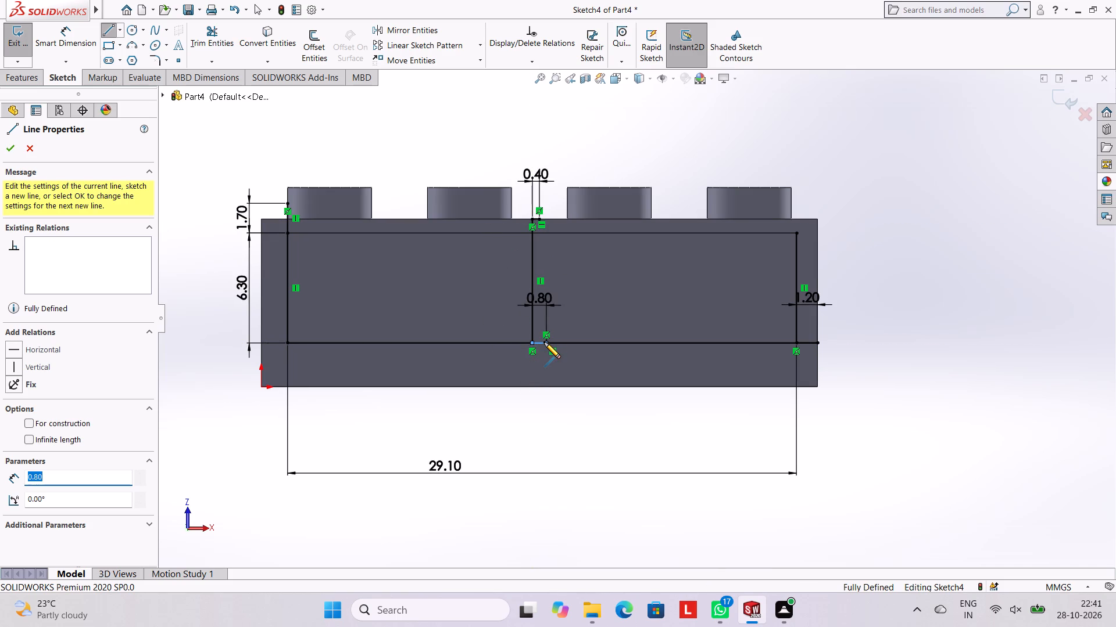
left_click(544, 194)
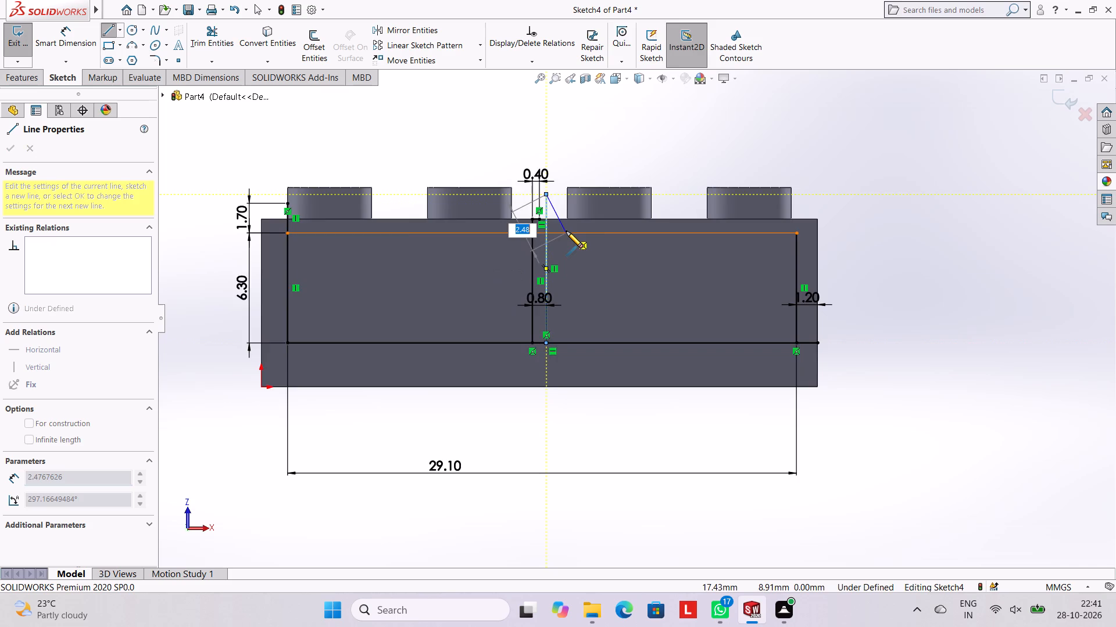
scroll(566, 231, "up", 4)
scroll(577, 250, "down", 13)
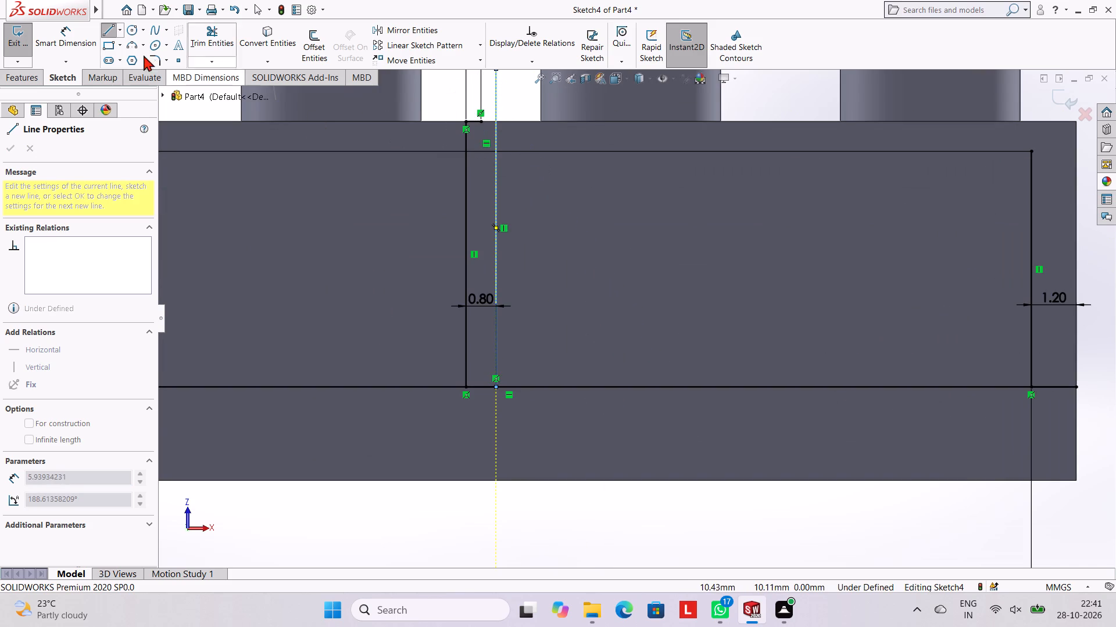
Trim away the short 0.4 mm construction-reference line on the block's top edge above the central strip.
left_click(210, 31)
scroll(547, 204, "down", 4)
scroll(560, 185, "up", 4)
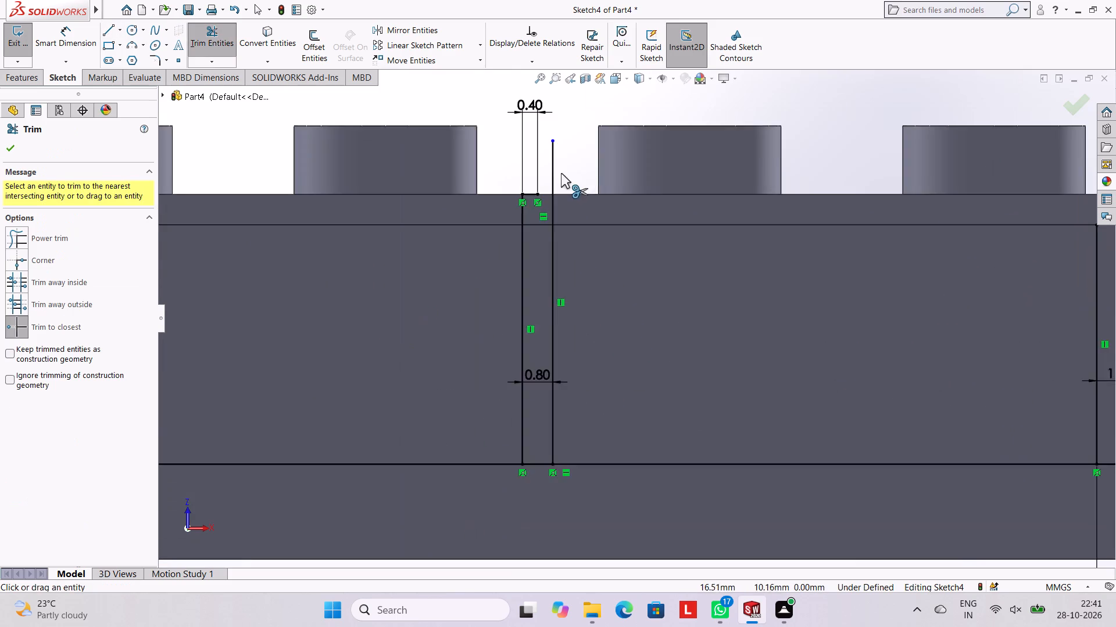
scroll(561, 173, "up", 2)
scroll(563, 173, "down", 2)
left_click(103, 33)
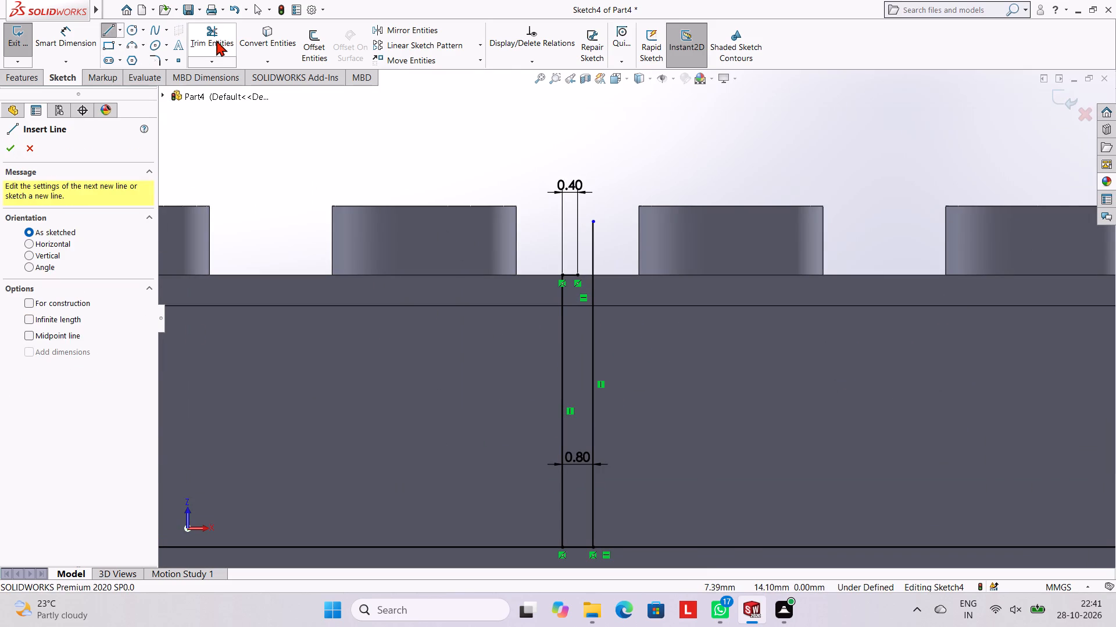
left_click(216, 40)
scroll(598, 277, "down", 5)
left_click(516, 242)
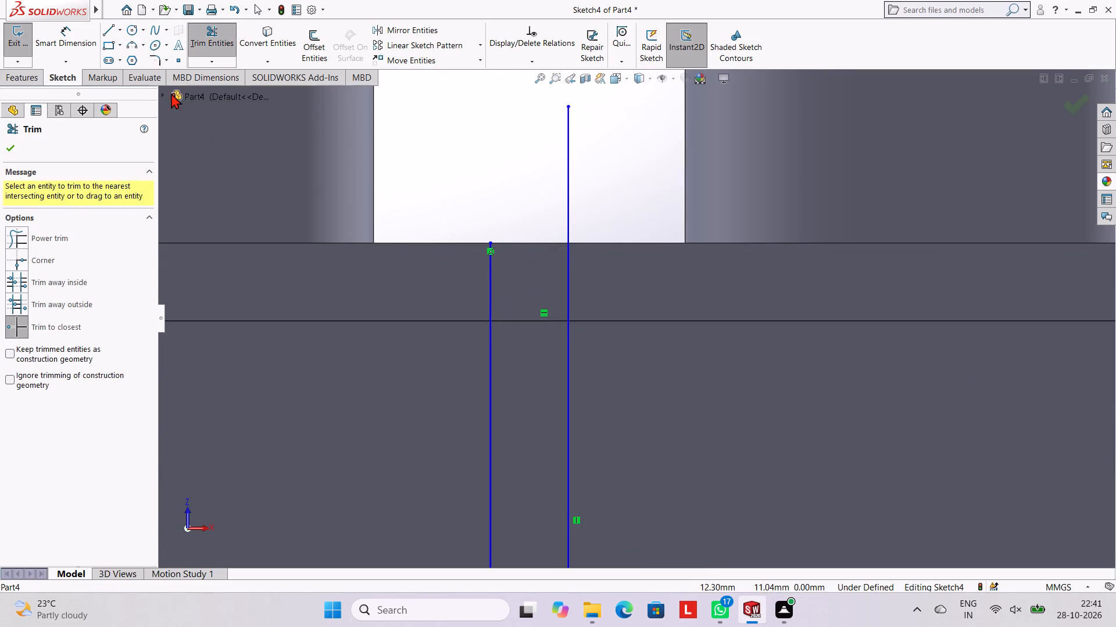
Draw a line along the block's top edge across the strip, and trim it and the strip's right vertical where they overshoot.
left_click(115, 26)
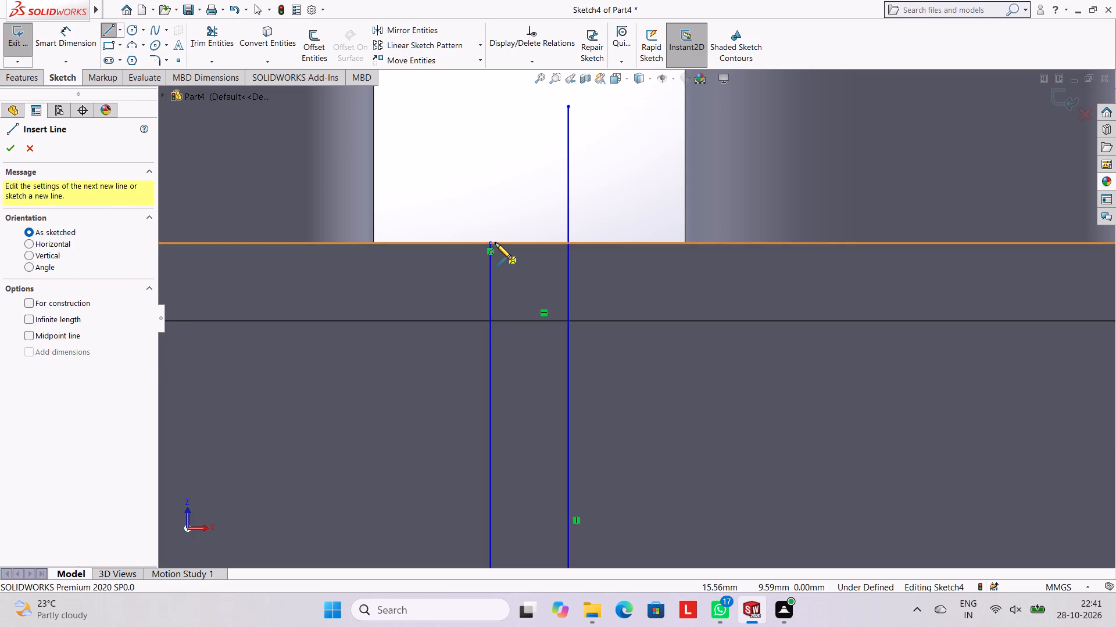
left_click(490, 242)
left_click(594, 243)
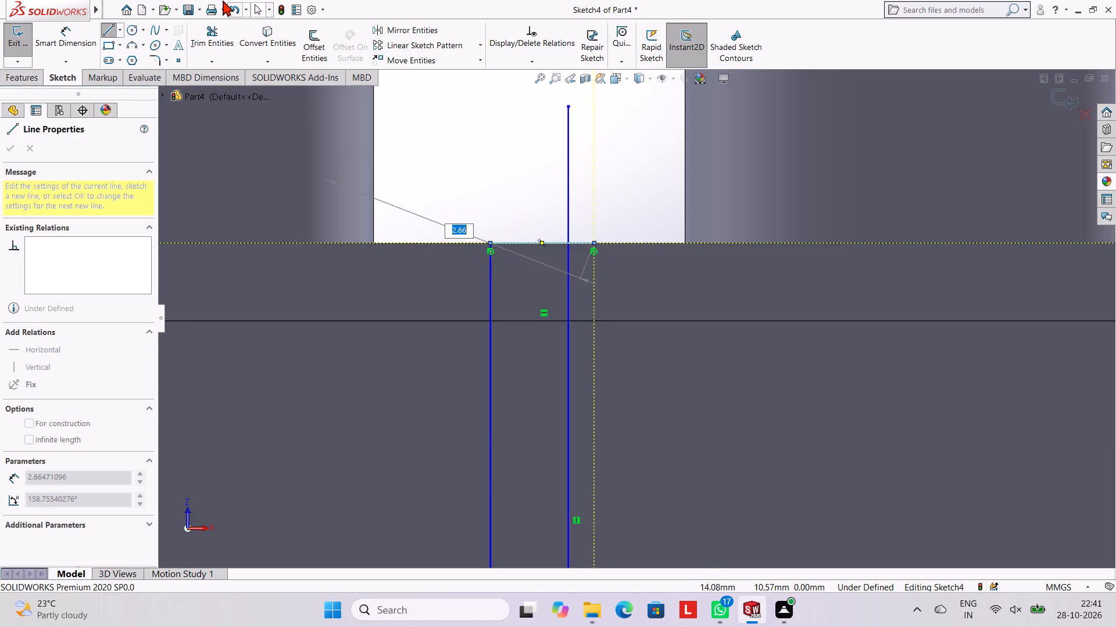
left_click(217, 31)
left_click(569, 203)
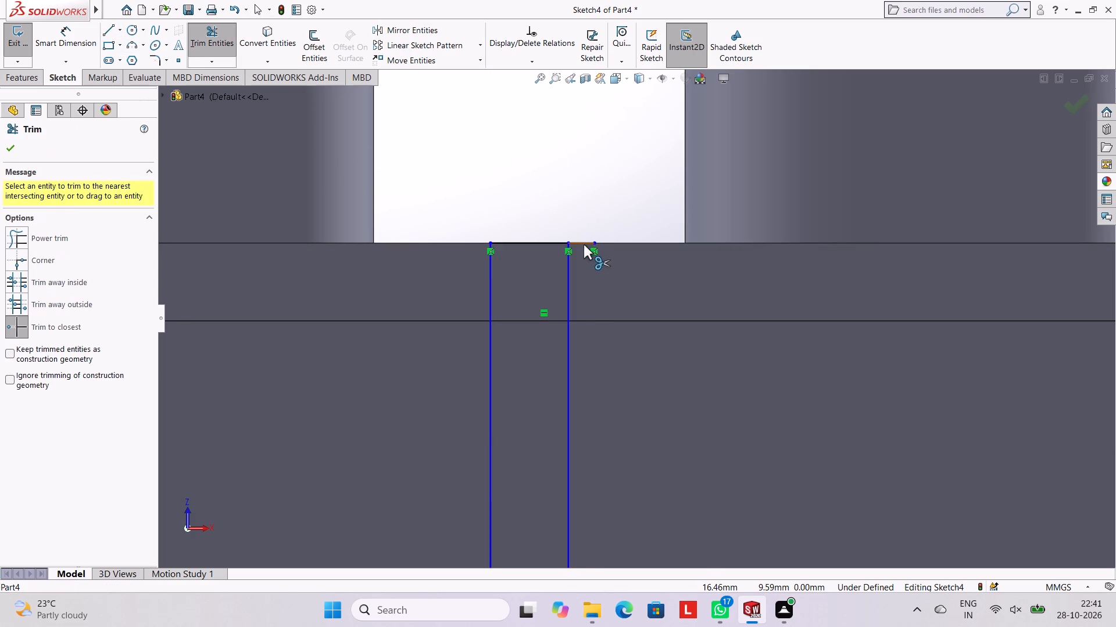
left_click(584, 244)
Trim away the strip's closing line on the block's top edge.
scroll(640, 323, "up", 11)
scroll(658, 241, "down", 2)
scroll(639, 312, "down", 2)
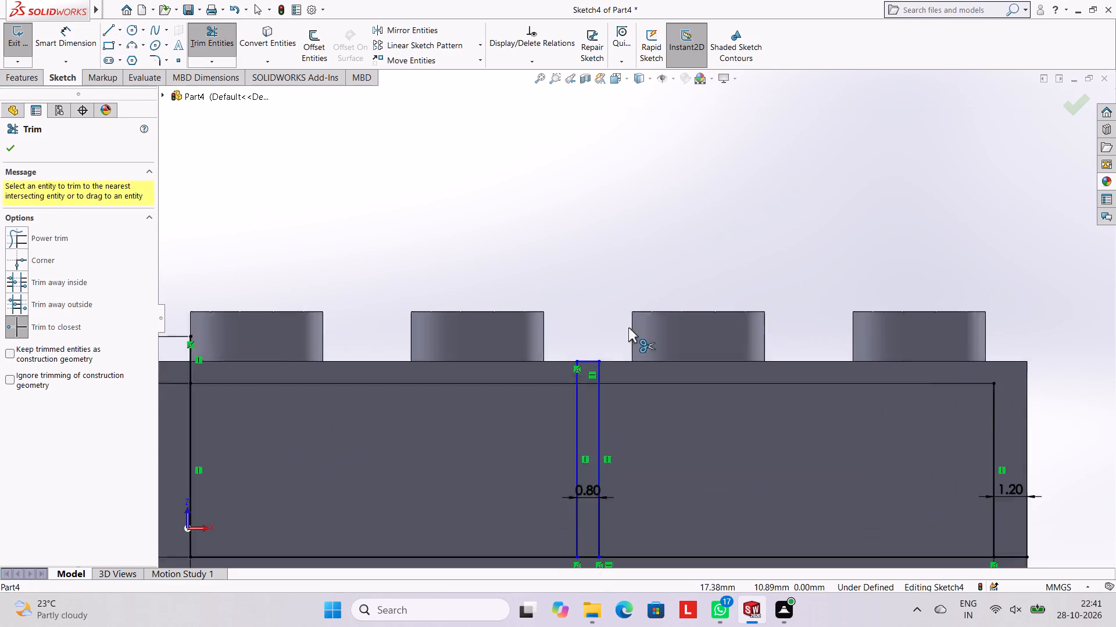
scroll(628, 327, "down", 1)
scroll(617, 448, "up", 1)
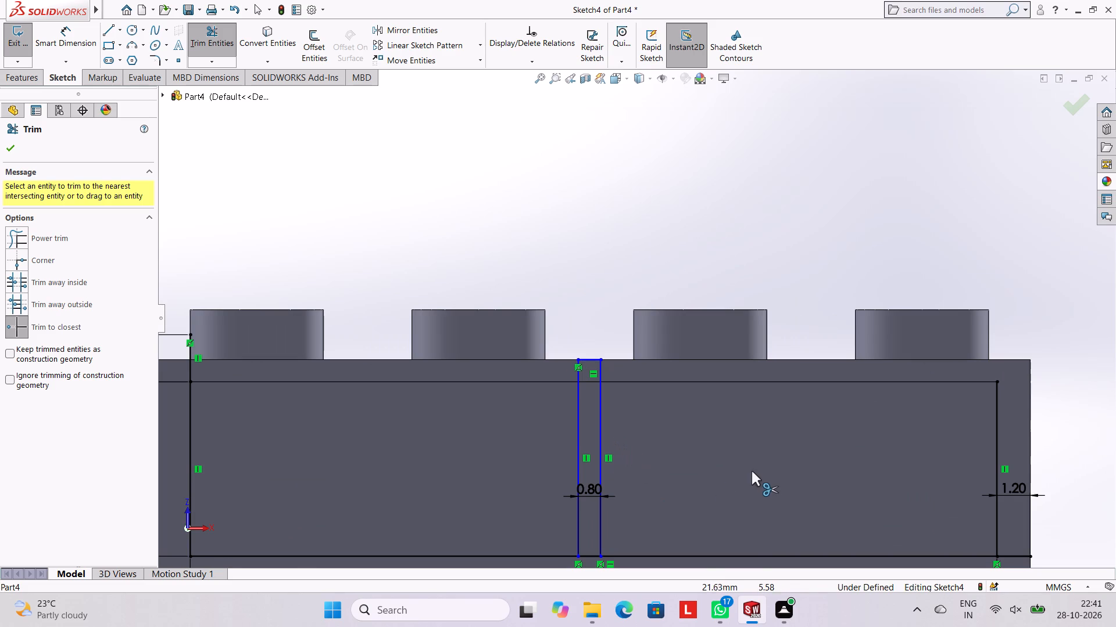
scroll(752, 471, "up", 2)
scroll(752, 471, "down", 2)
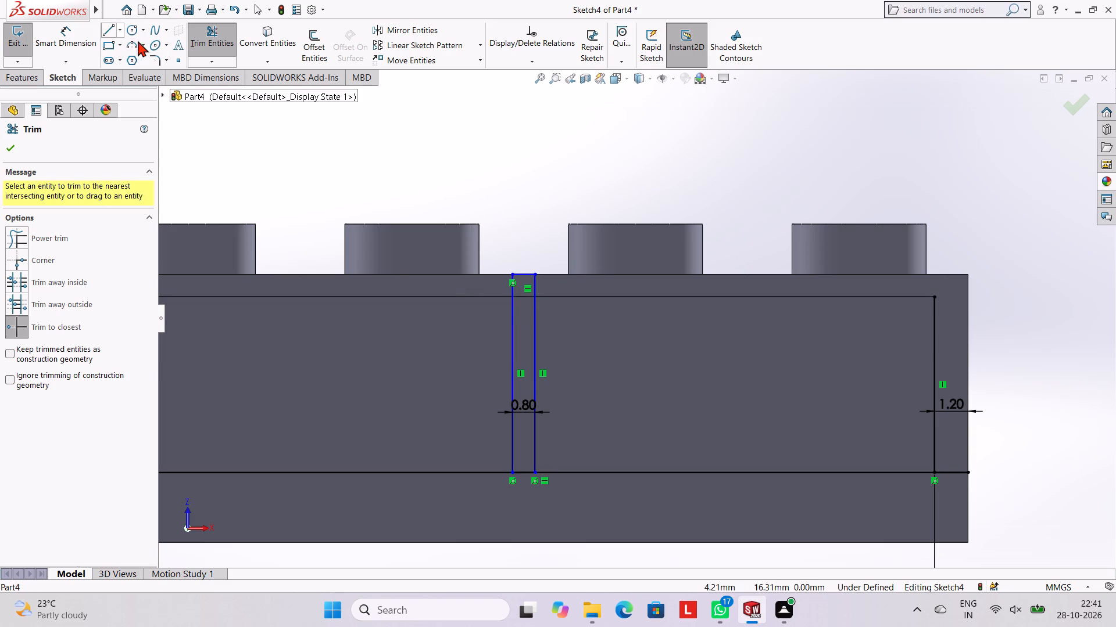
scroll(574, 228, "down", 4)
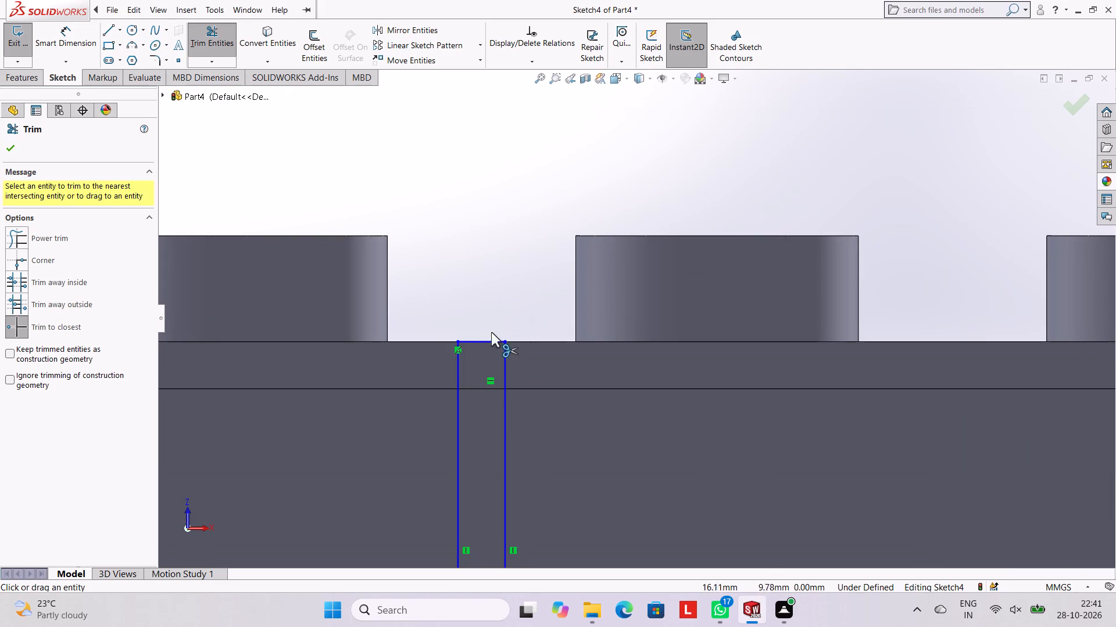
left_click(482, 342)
Close the strip with a 0.8 mm line along the rectangle's top side and trim both strip verticals above it.
left_click(104, 30)
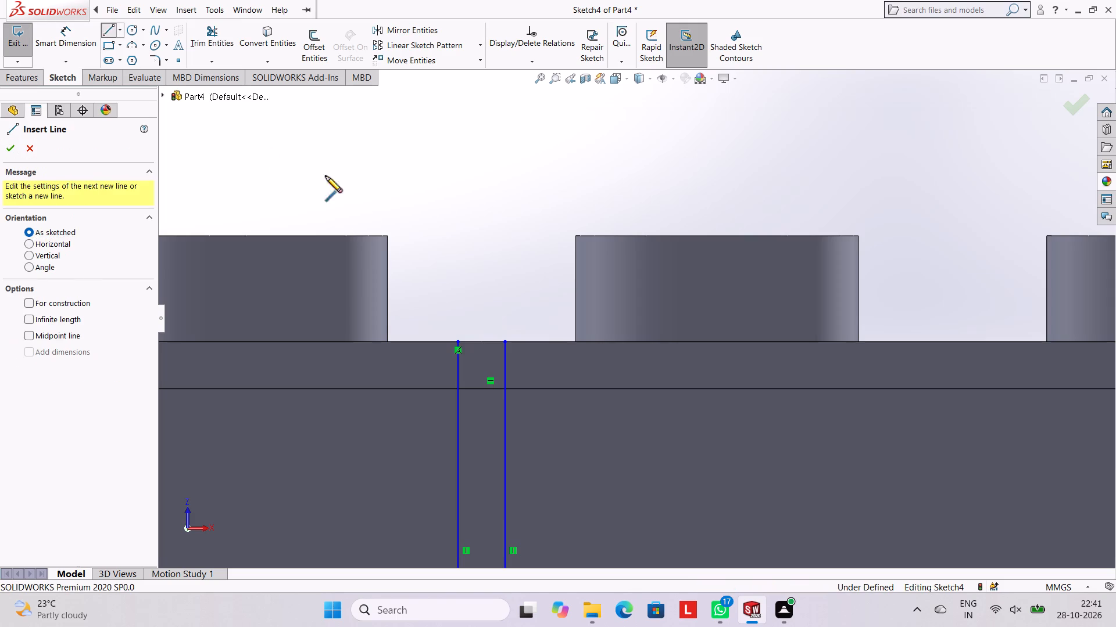
left_click(458, 389)
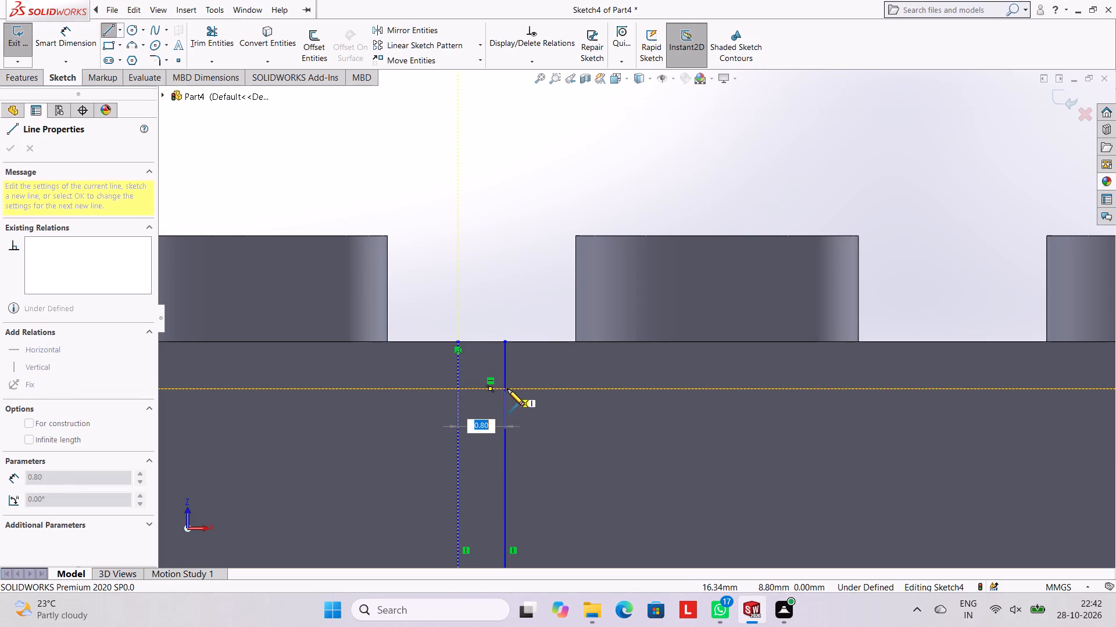
left_click(507, 389)
key("Escape")
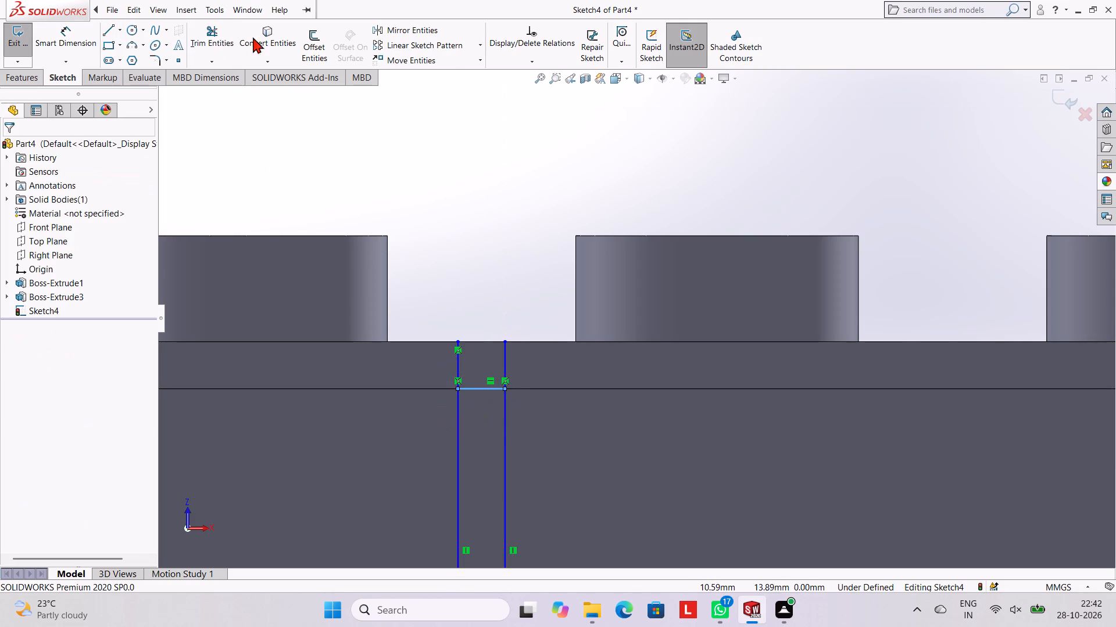
left_click(217, 31)
left_click(457, 363)
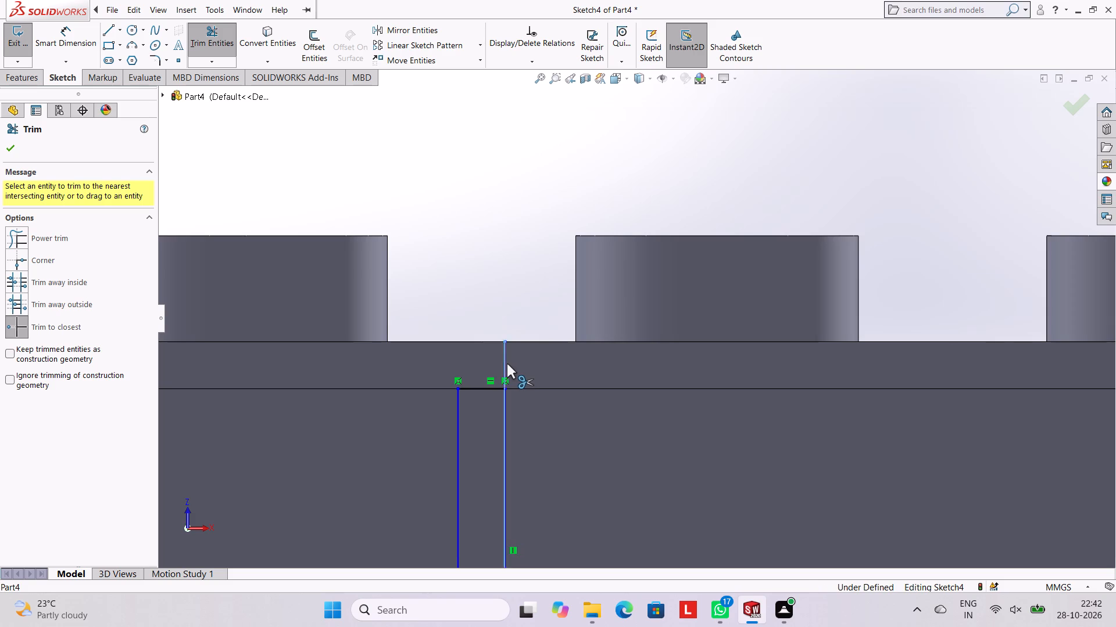
left_click(507, 363)
Trim the rectangle's left vertical line where it extends above the rectangle's top side.
scroll(594, 444, "up", 6)
scroll(629, 464, "down", 1)
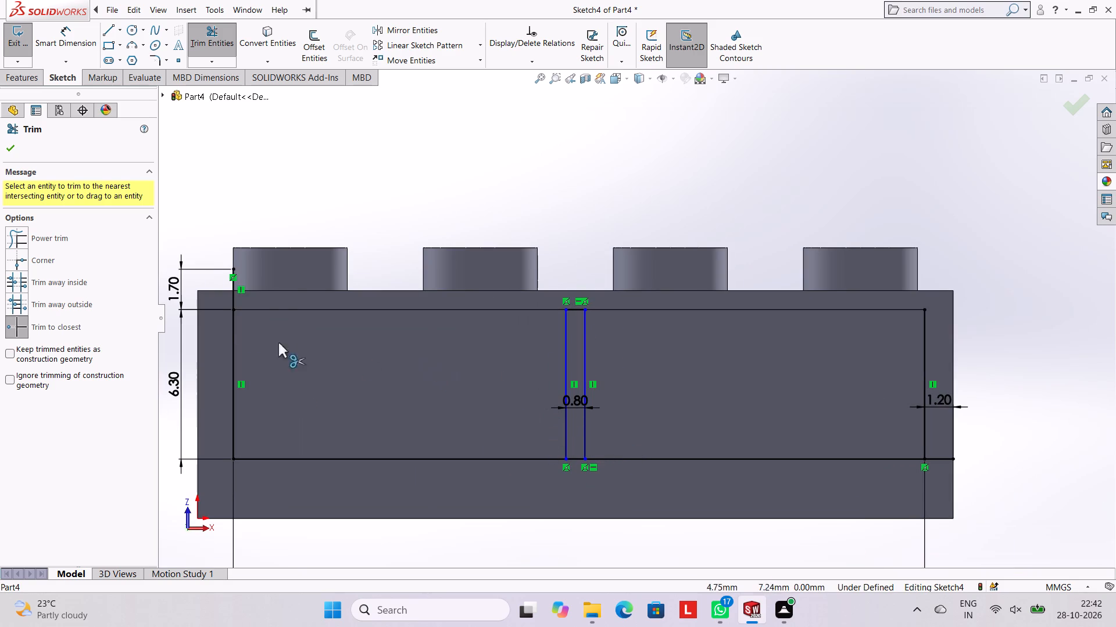
scroll(333, 279, "up", 1)
scroll(334, 278, "down", 5)
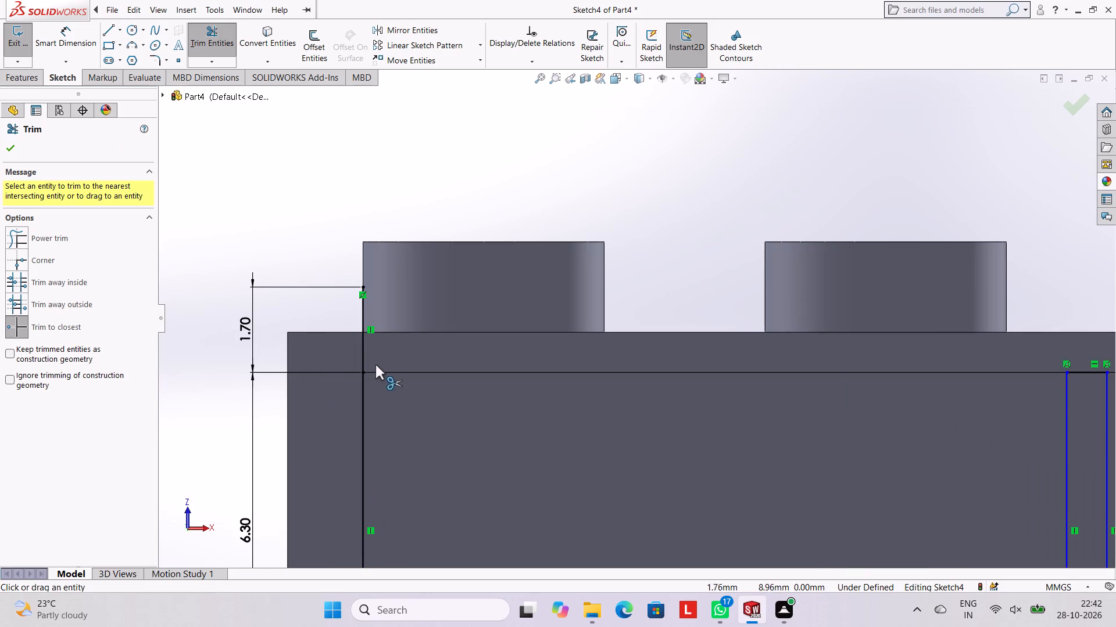
left_click(366, 359)
Trim the rectangle's bottom line where it extends past the right vertical side to the block's edge.
scroll(638, 430, "up", 7)
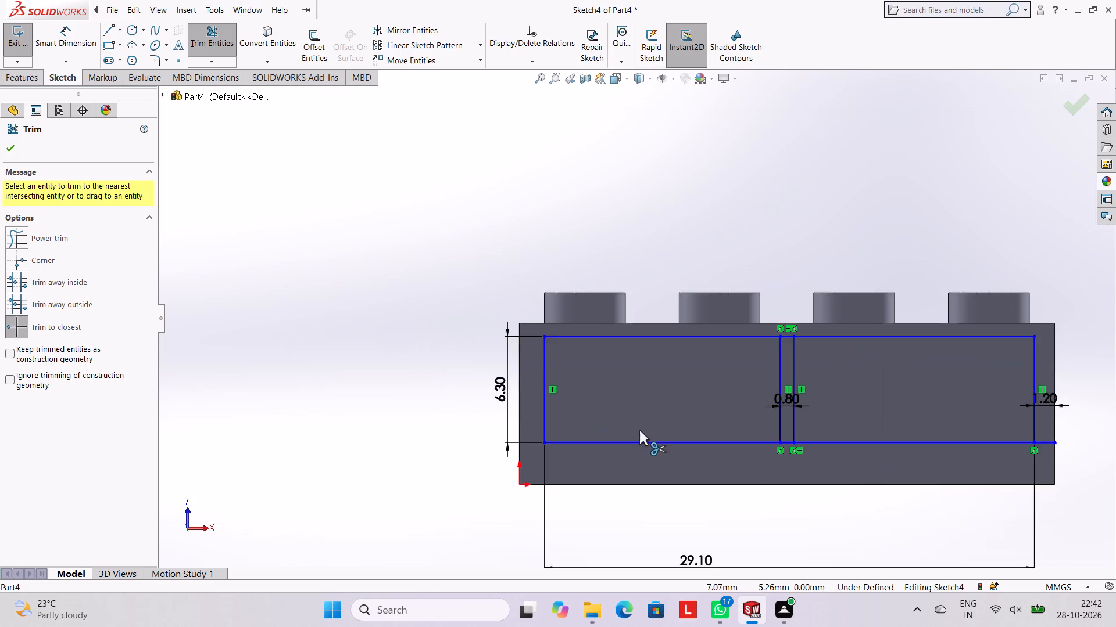
scroll(589, 419, "down", 5)
scroll(753, 418, "up", 4)
scroll(811, 402, "down", 2)
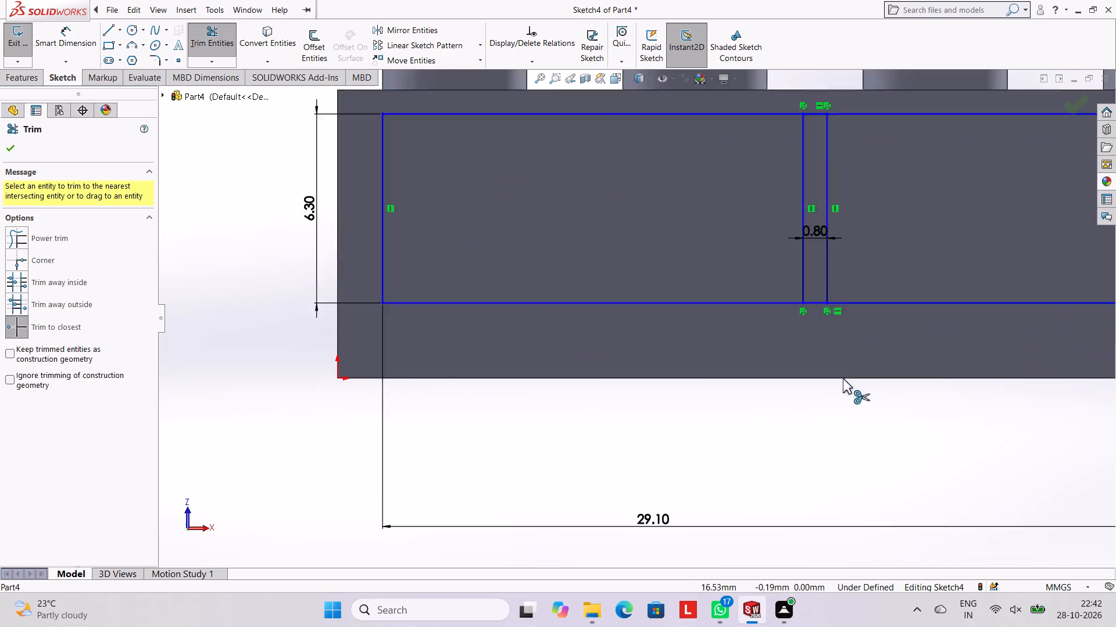
scroll(843, 379, "down", 2)
scroll(969, 300, "up", 5)
scroll(970, 300, "down", 5)
left_click(721, 323)
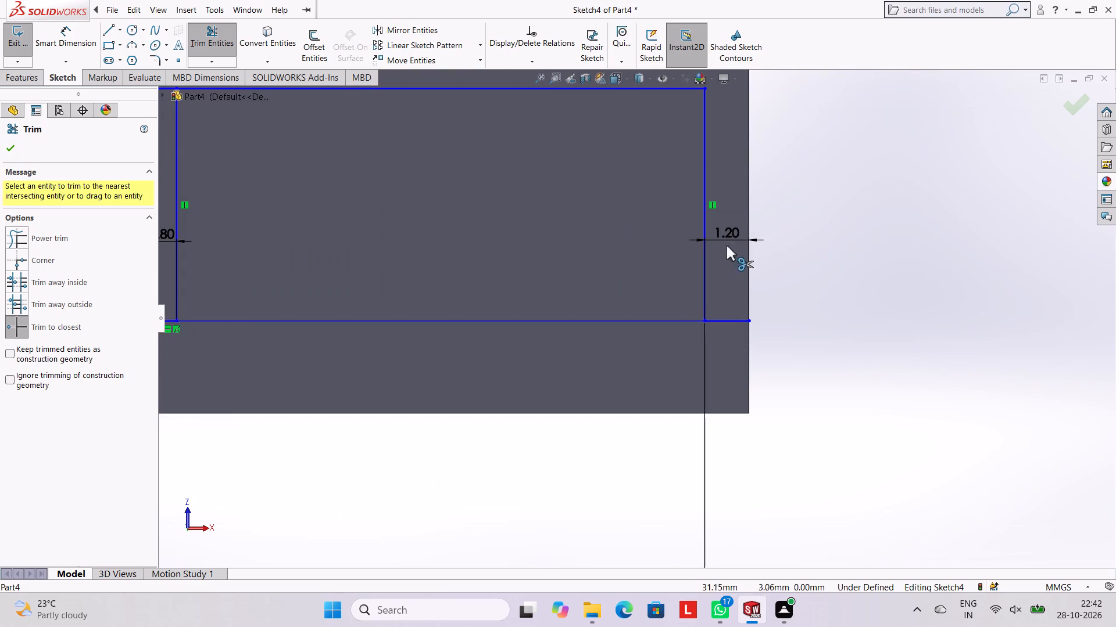
scroll(721, 198, "up", 3)
left_click(692, 317)
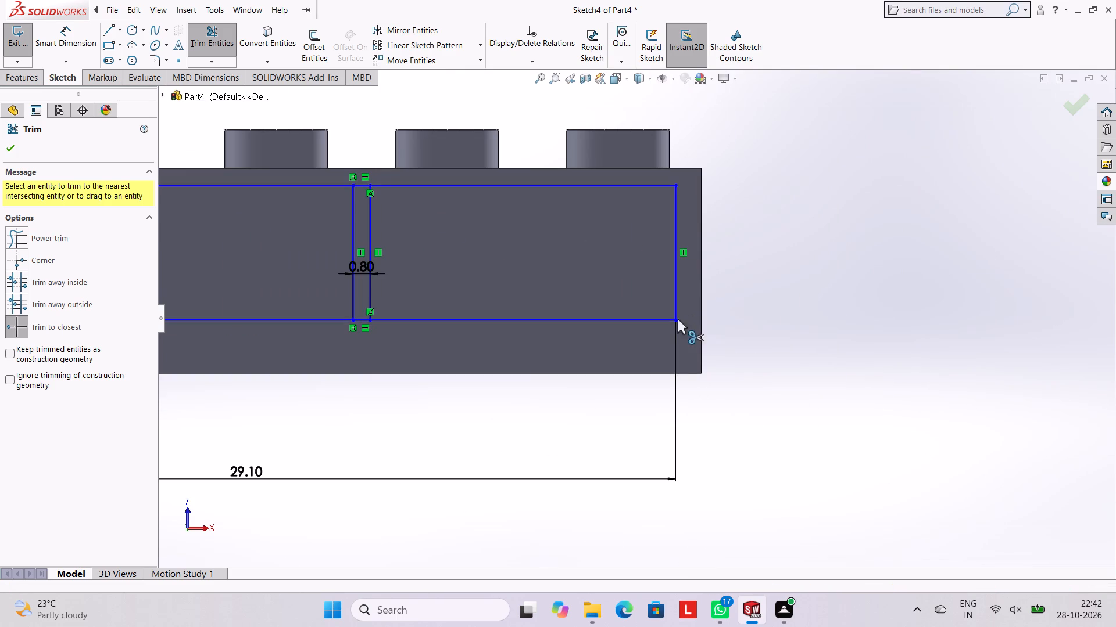
scroll(506, 307, "up", 3)
scroll(525, 261, "down", 4)
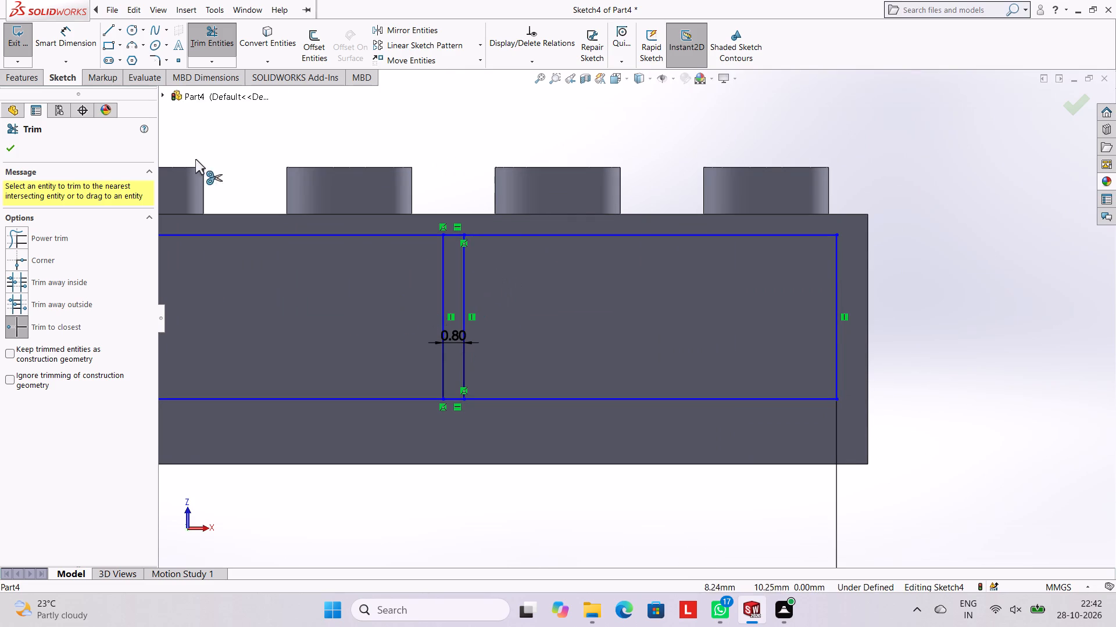
left_click(15, 144)
Extrude-cut the two rectangular regions on either side of the central strip to a blind depth of 15 mm.
left_click(31, 82)
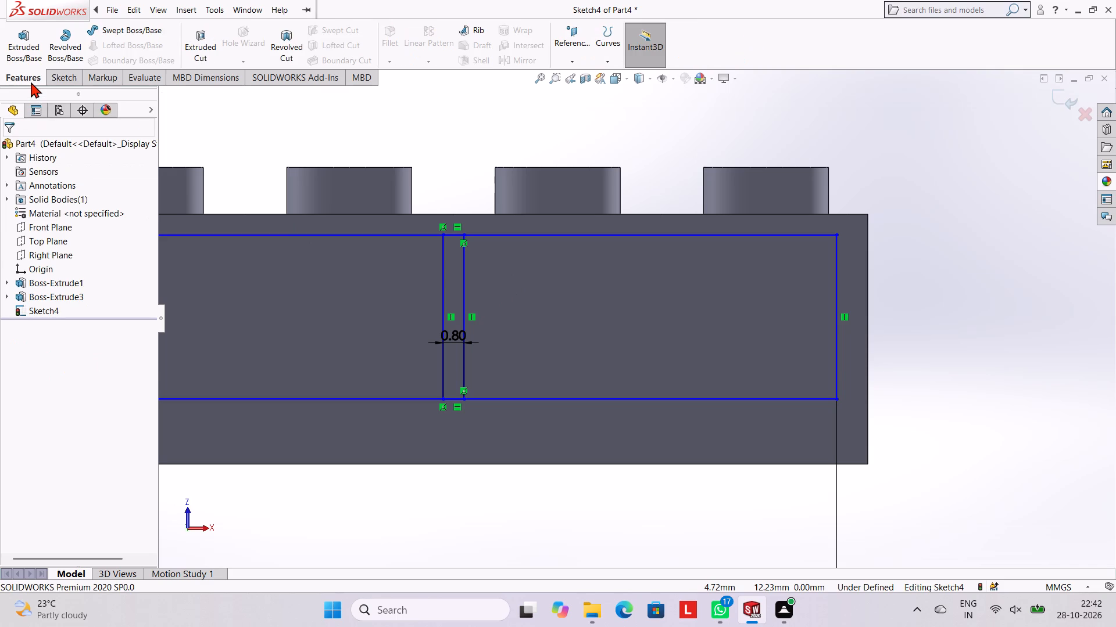
left_click(198, 35)
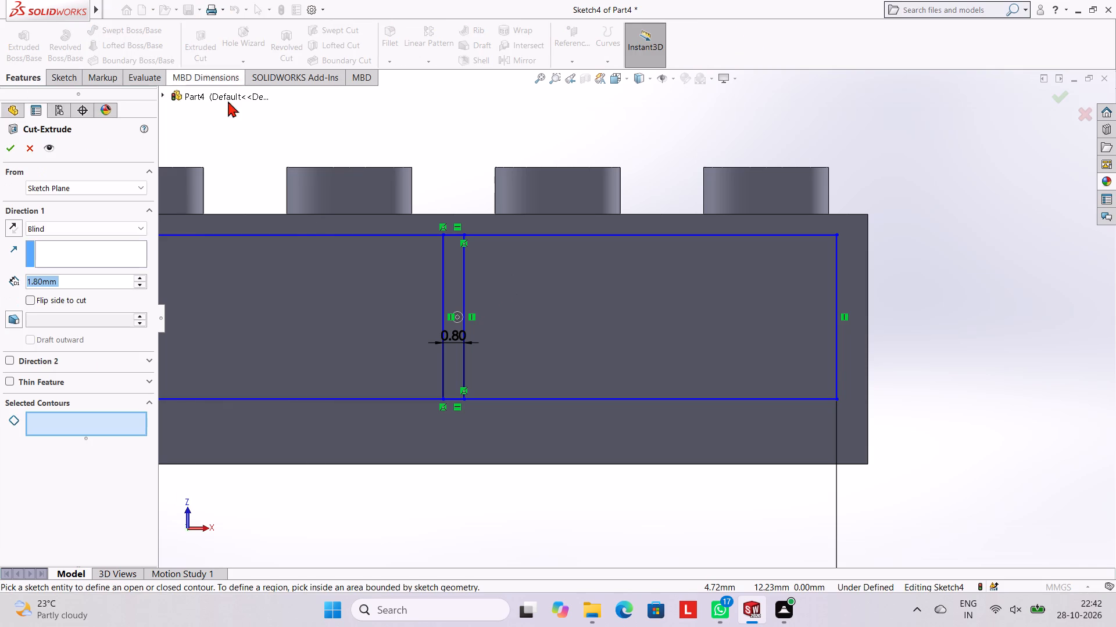
left_click(305, 266)
left_click(528, 302)
scroll(478, 364, "up", 2)
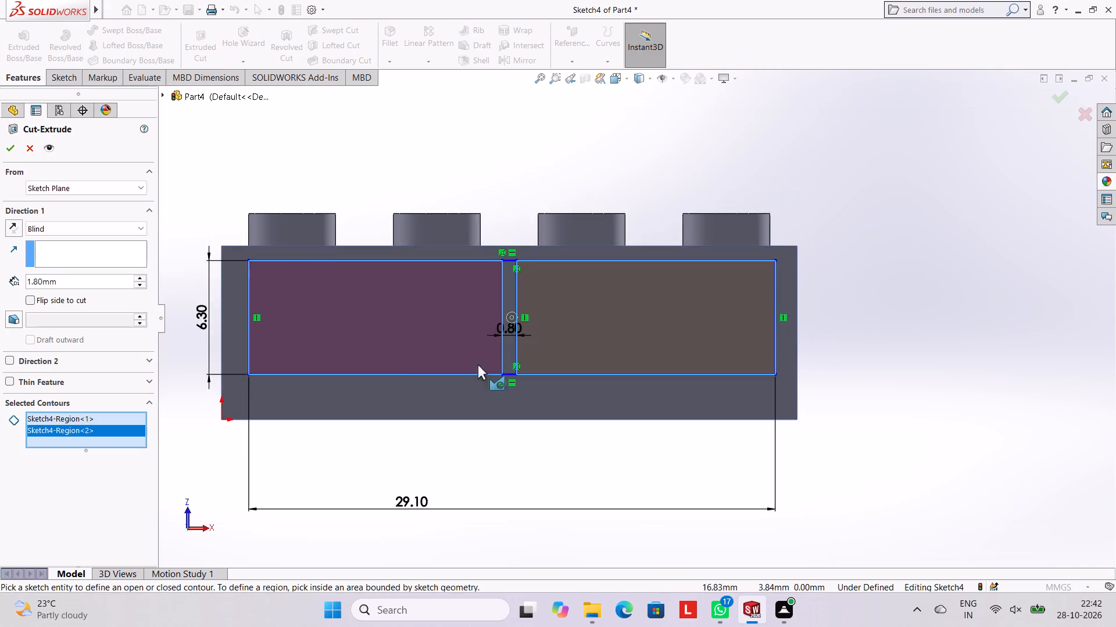
middle_click_drag(403, 360, 507, 397)
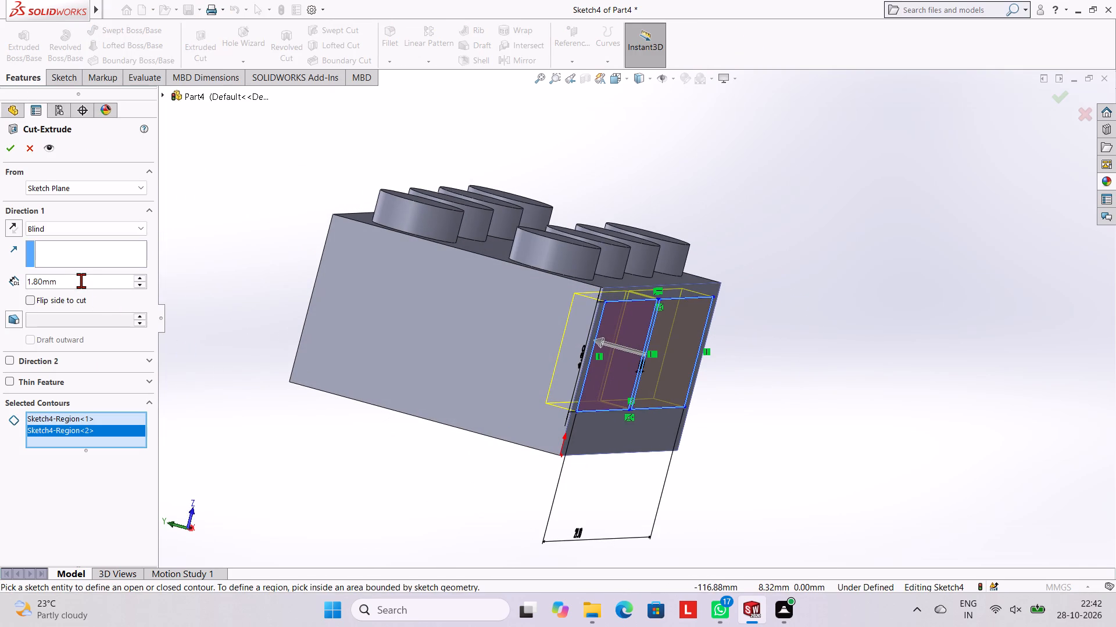
left_click(81, 280)
key("BackSpace")
key("BackSpace")
key("BackSpace")
key("BackSpace")
key("BackSpace")
key("BackSpace")
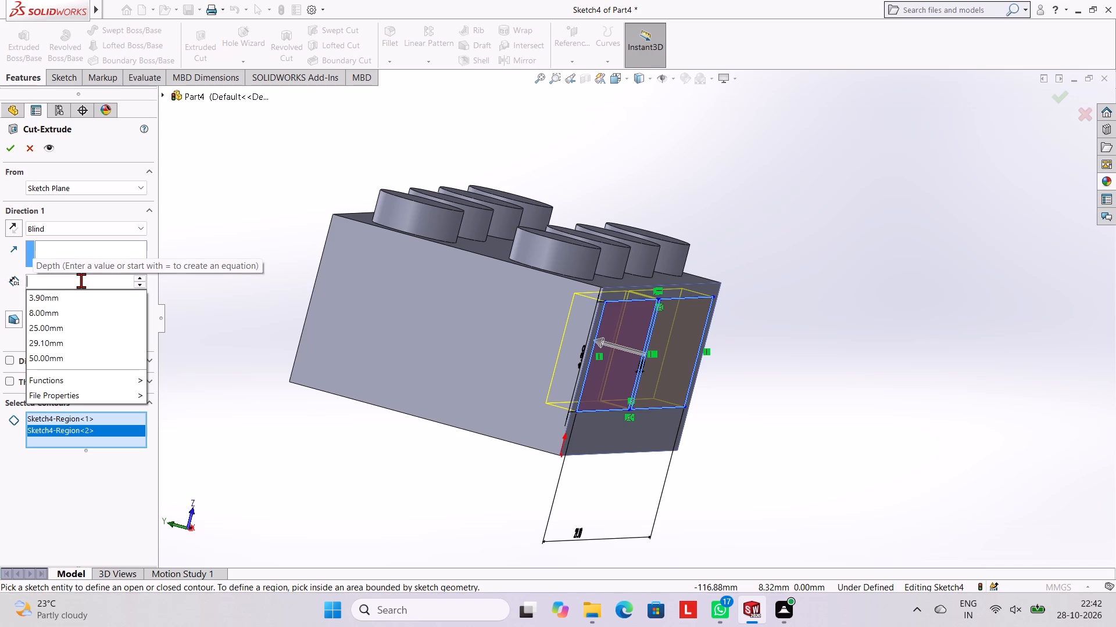
type("15")
key("Return")
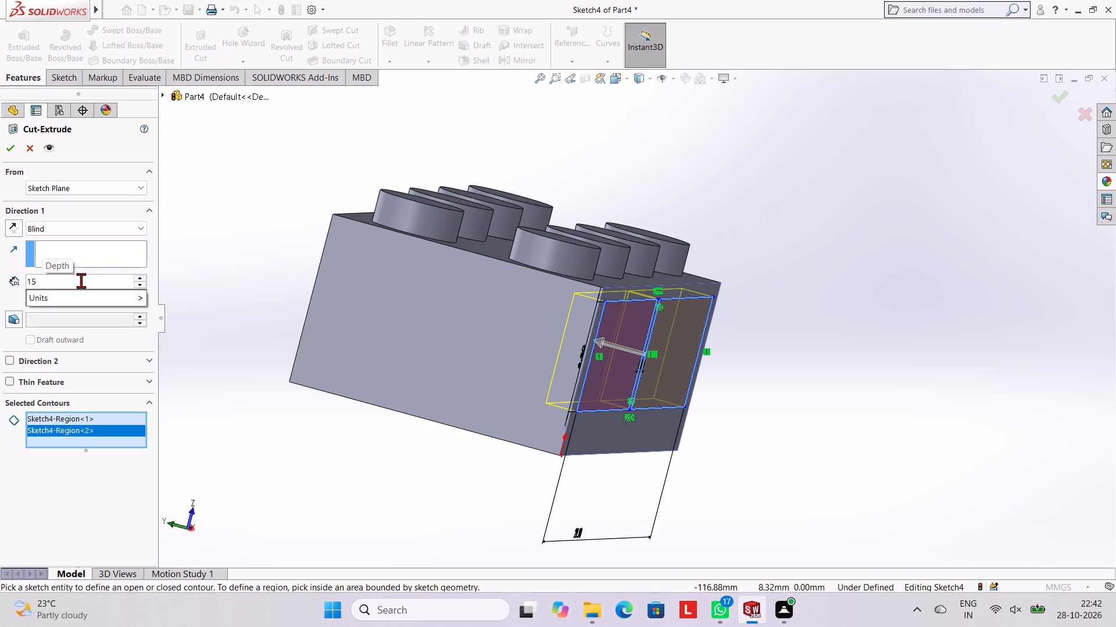
scroll(384, 320, "up", 1)
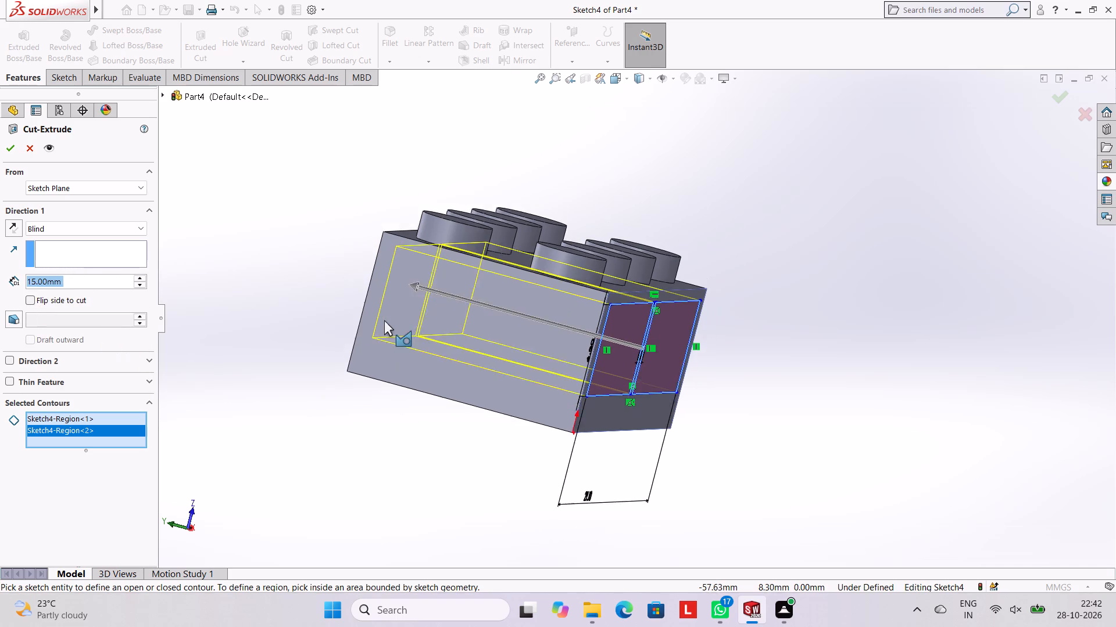
middle_click_drag(391, 321, 398, 316)
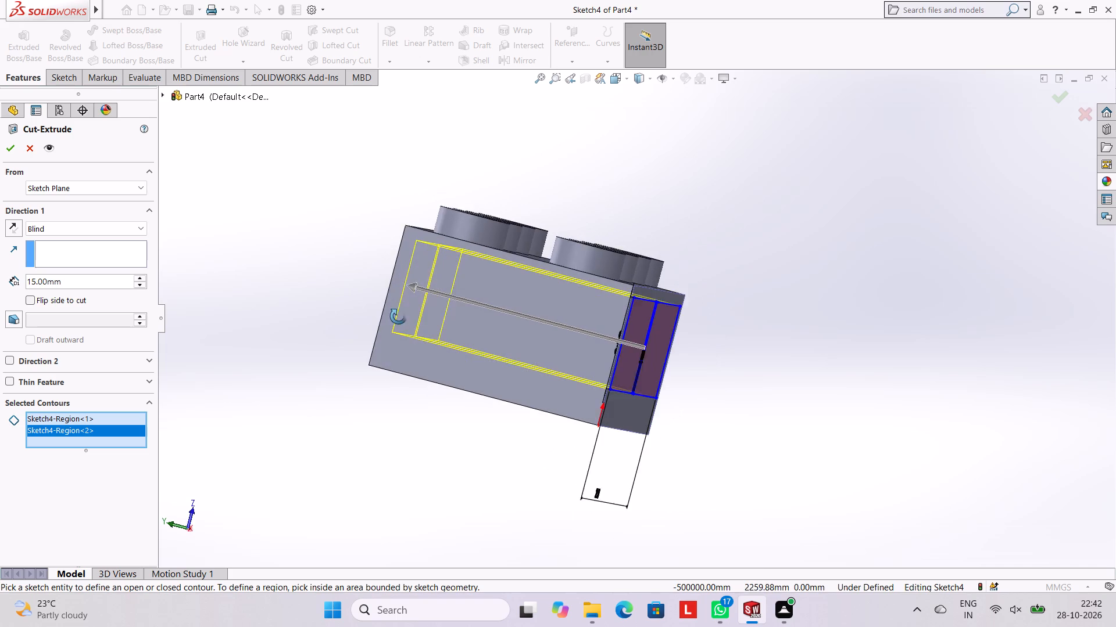
middle_click_drag(398, 316, 405, 322)
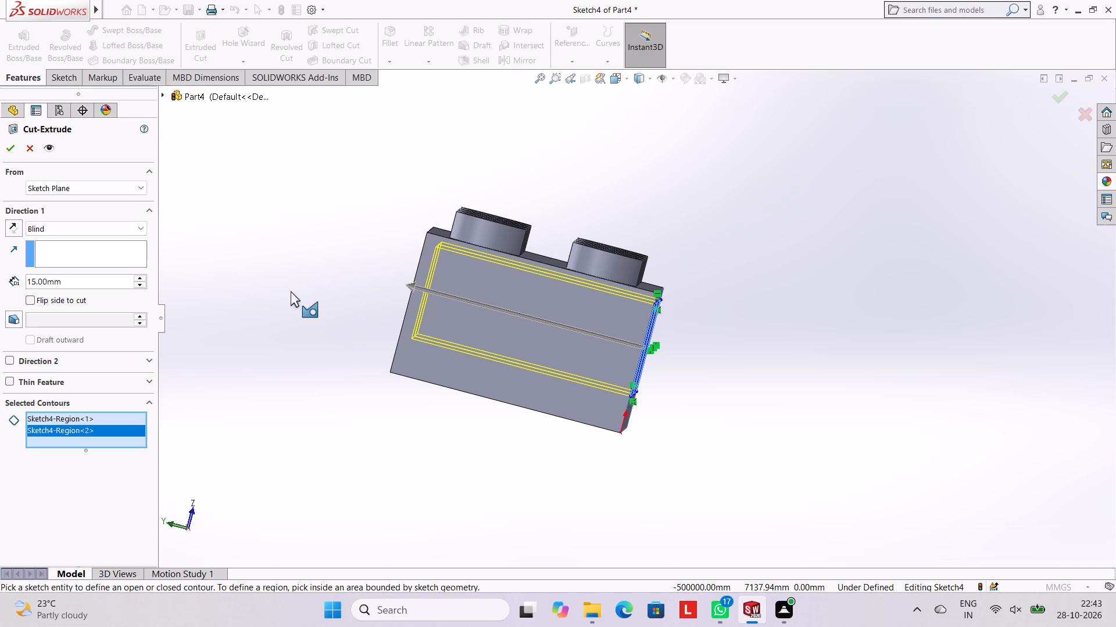
left_click(10, 146)
left_click(240, 199)
Examine the two cut pockets and their dividing wall from several angles.
middle_click_drag(738, 264, 662, 260)
scroll(658, 305, "up", 1)
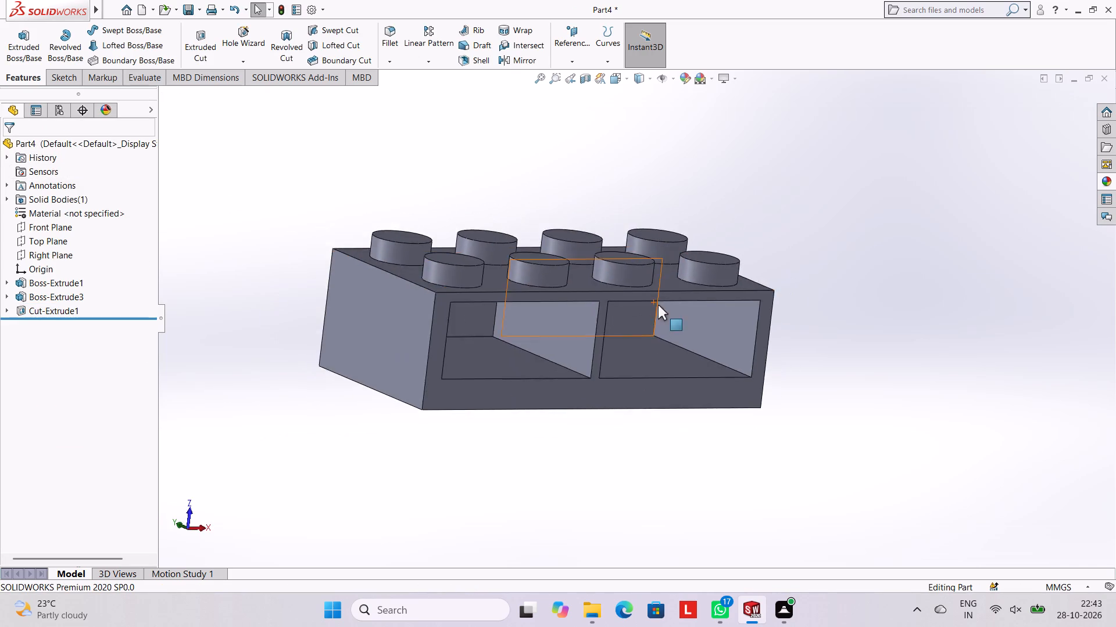
scroll(658, 305, "up", 1)
middle_click_drag(656, 305, 630, 250)
scroll(618, 253, "down", 1)
middle_click_drag(618, 254, 608, 291)
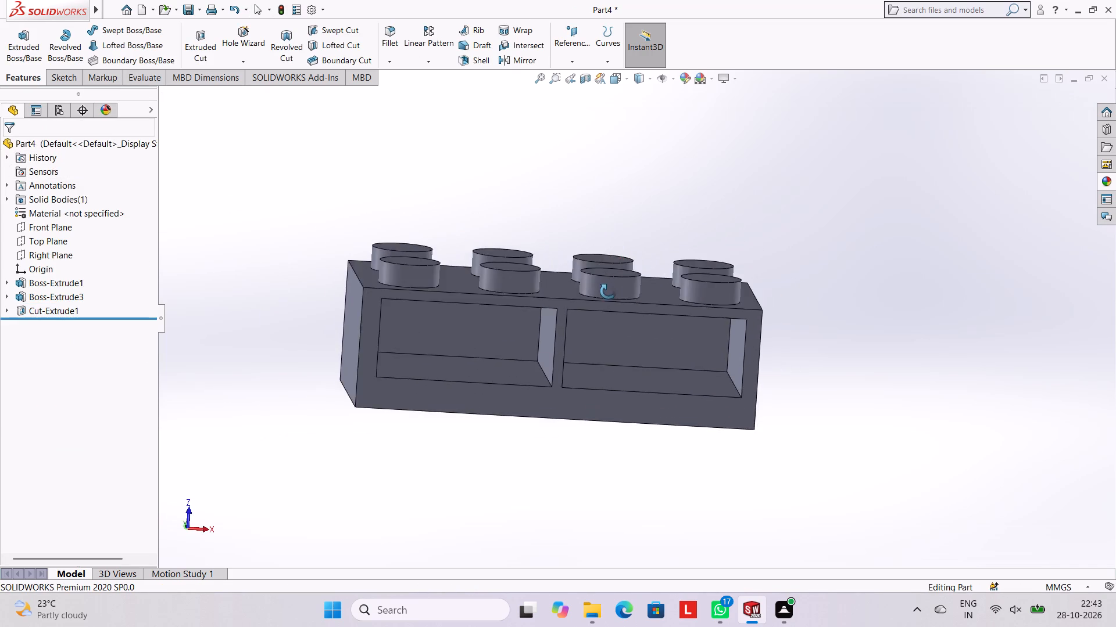
middle_click_drag(608, 291, 614, 311)
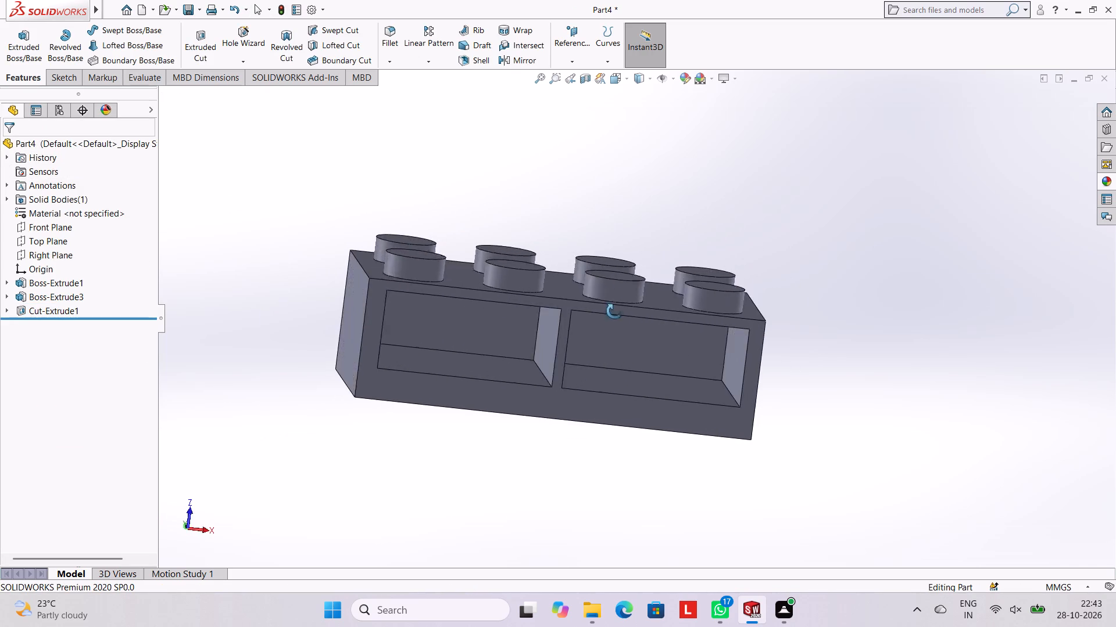
Examine the inner walls of the two front pockets from both sides.
middle_click_drag(614, 311, 612, 331)
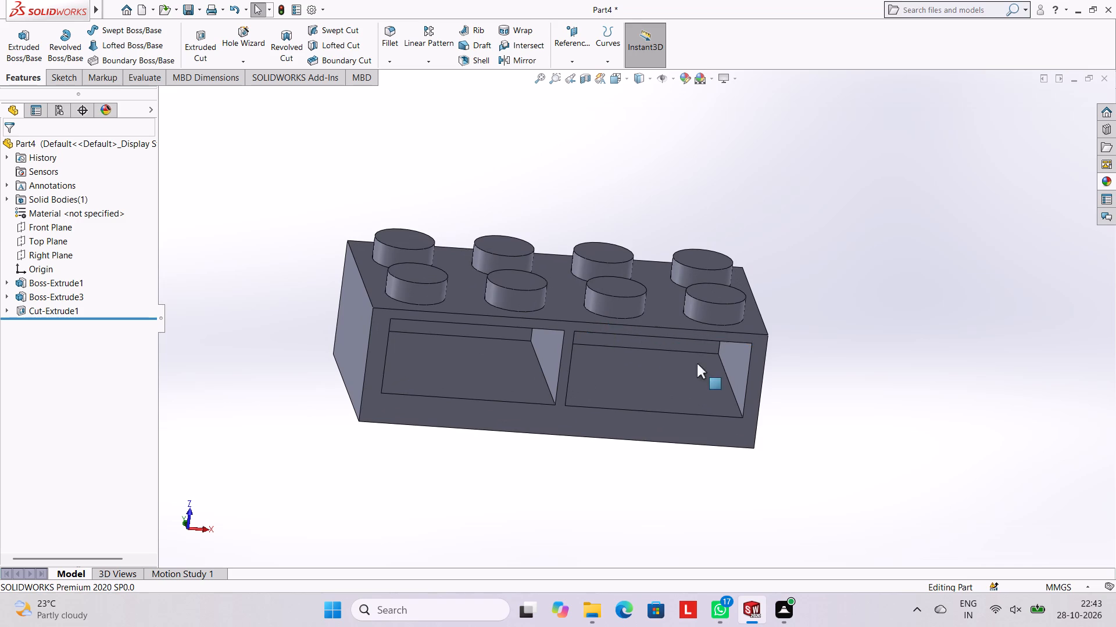
middle_click_drag(675, 360, 634, 329)
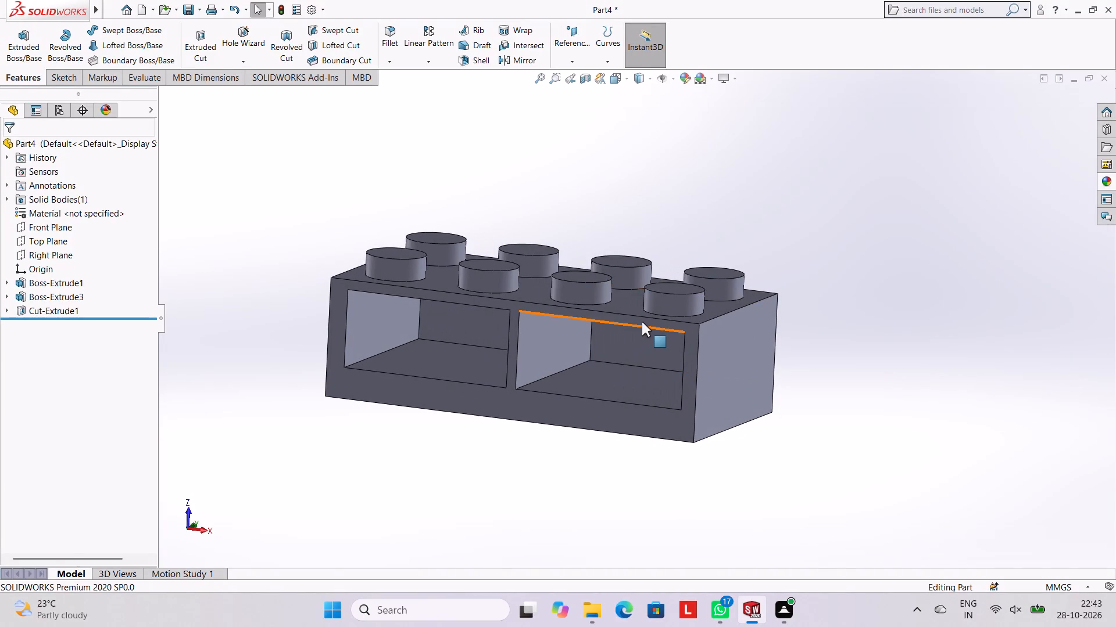
scroll(580, 335, "down", 4)
scroll(508, 284, "up", 2)
scroll(507, 284, "down", 3)
scroll(513, 368, "up", 3)
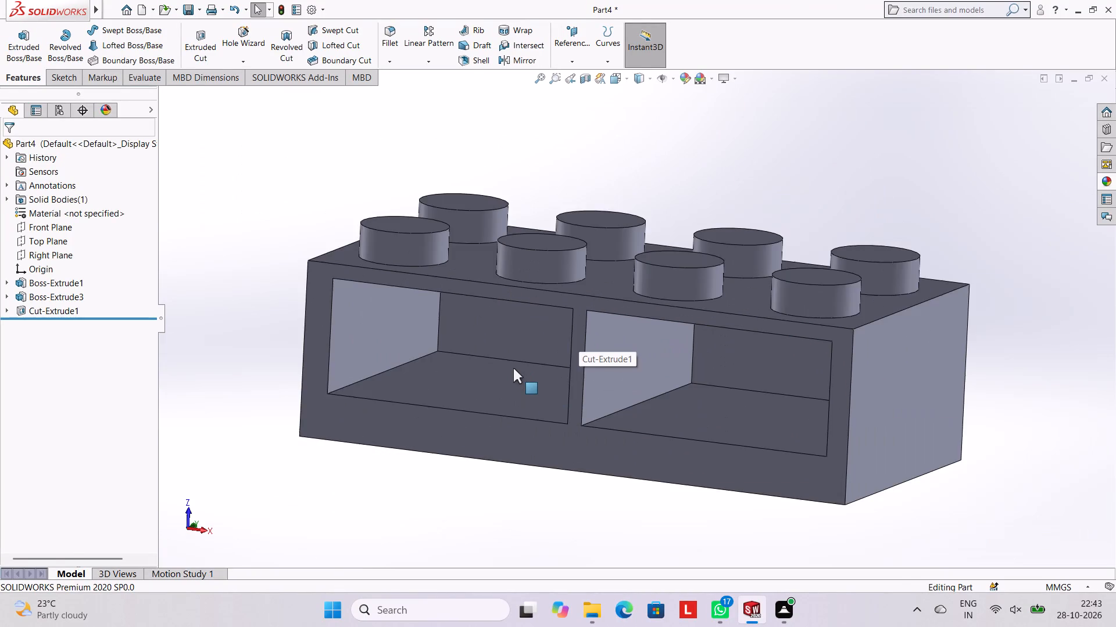
scroll(531, 376, "up", 1)
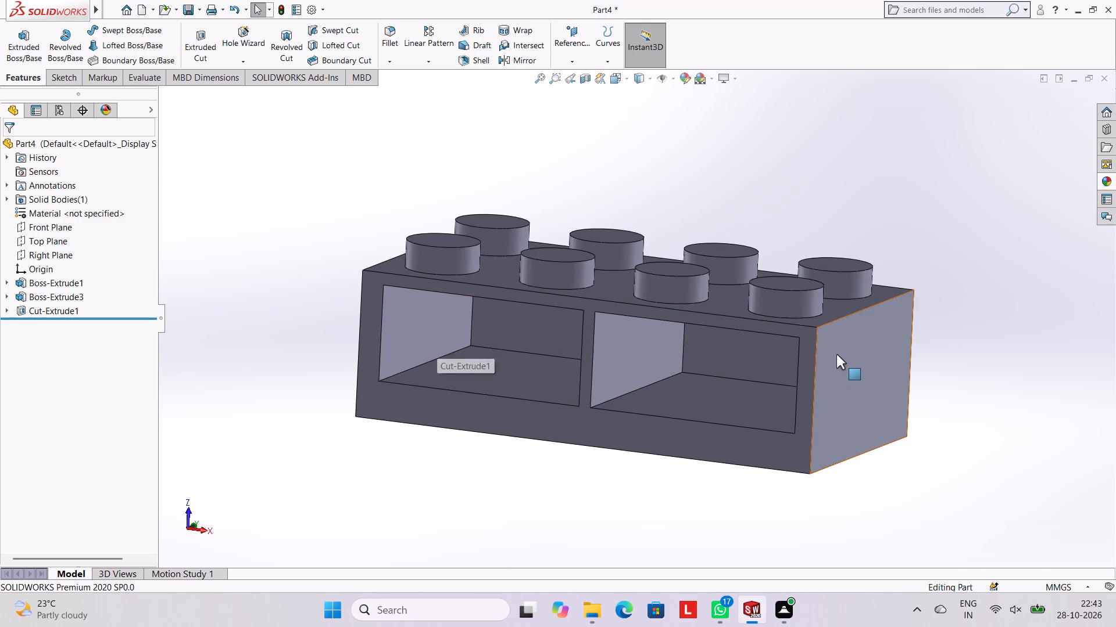
Start a sketch on the block's front face and trace the left pocket's opening with four lines, about 14 × 6.3 mm.
left_click(583, 416)
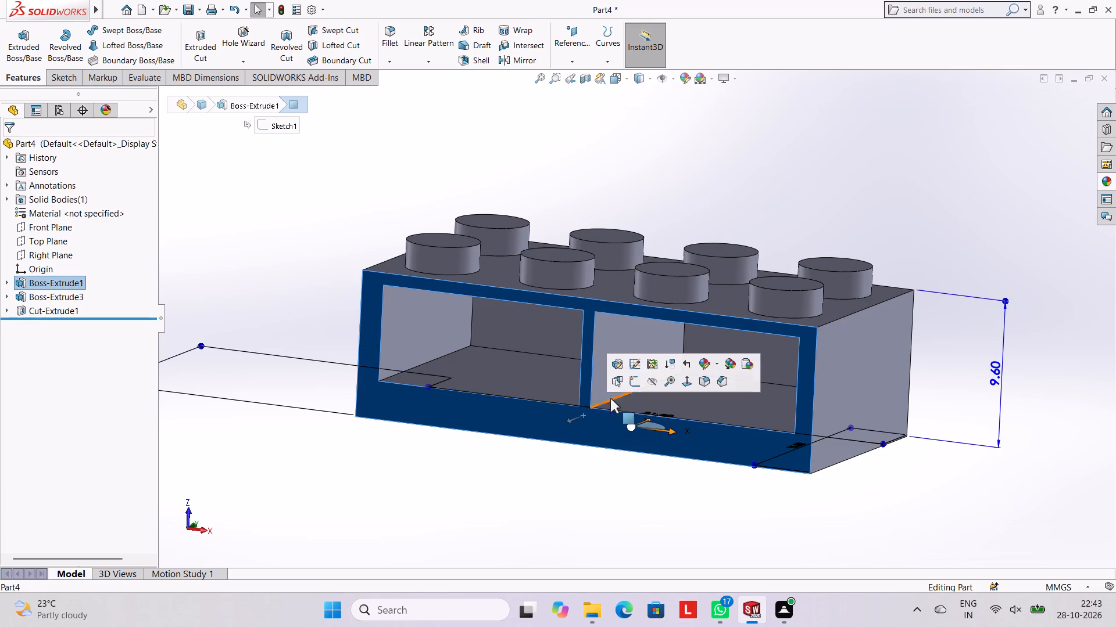
left_click(635, 386)
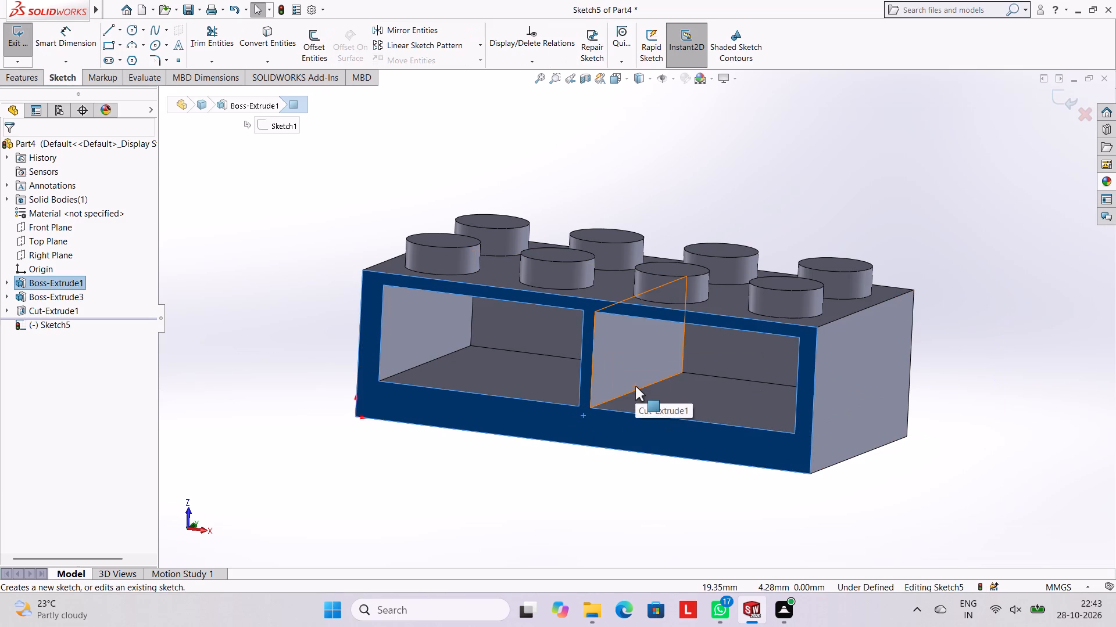
key("ctrl+8")
scroll(879, 278, "down", 1)
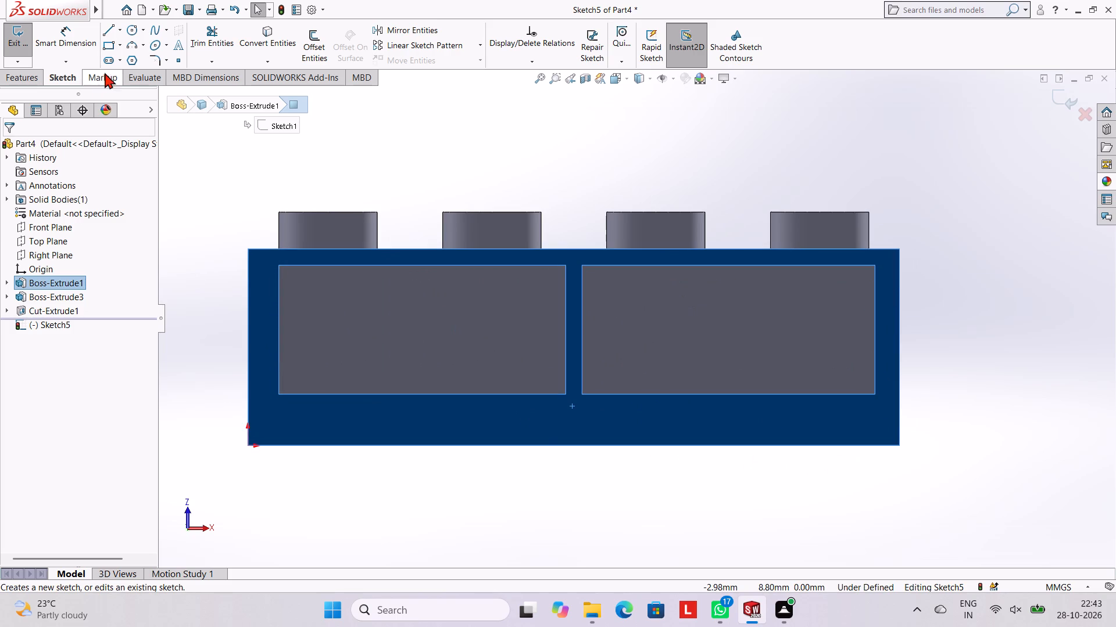
left_click(114, 33)
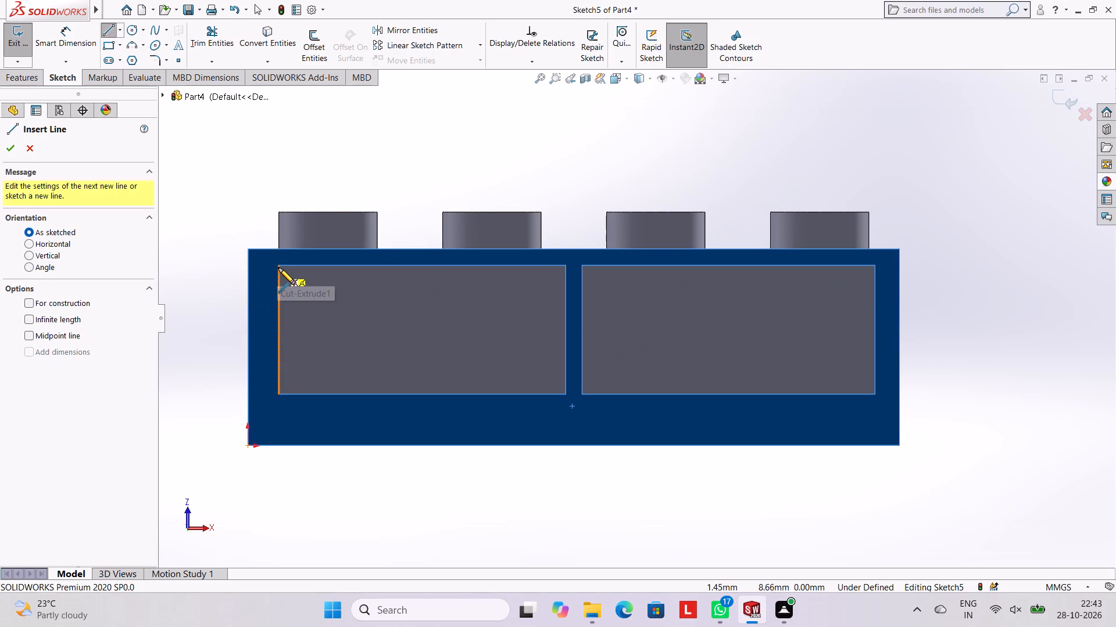
left_click(279, 266)
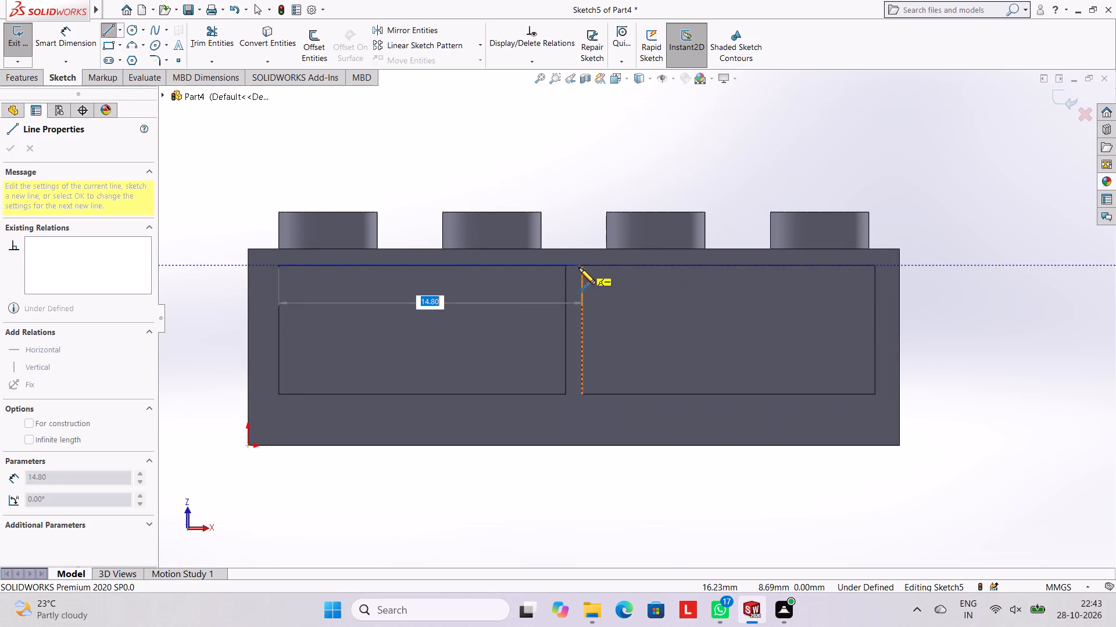
left_click(565, 264)
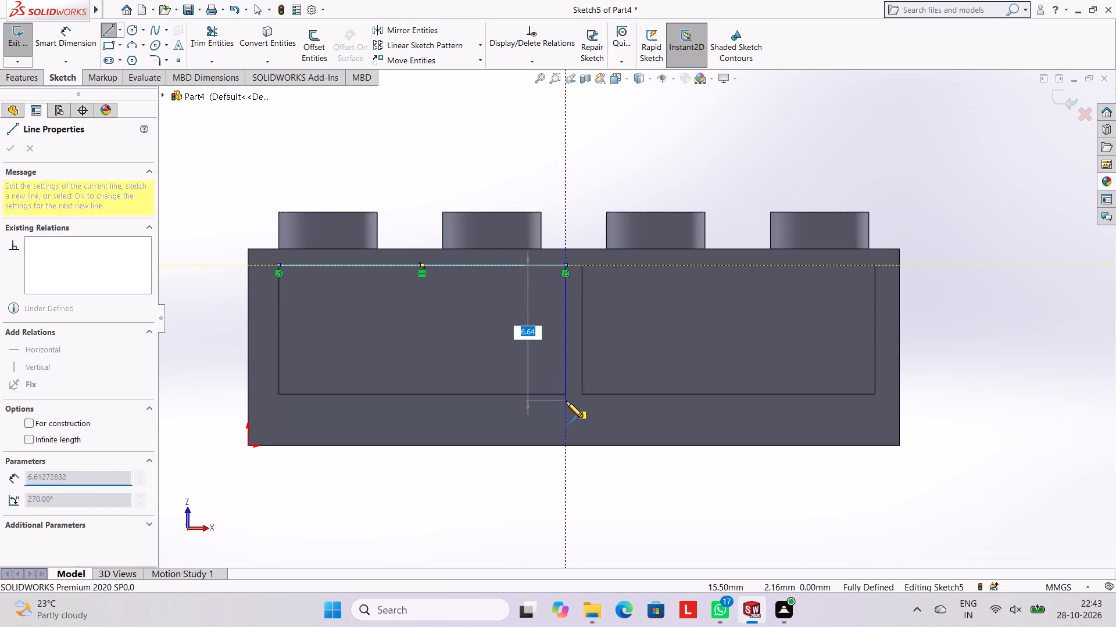
left_click(566, 396)
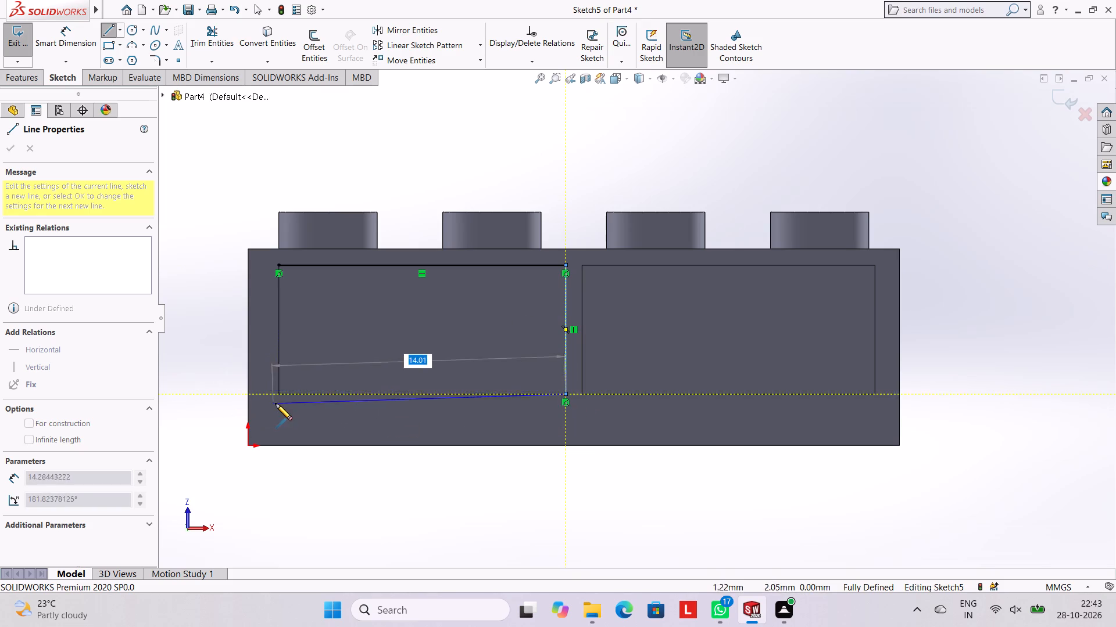
left_click(279, 393)
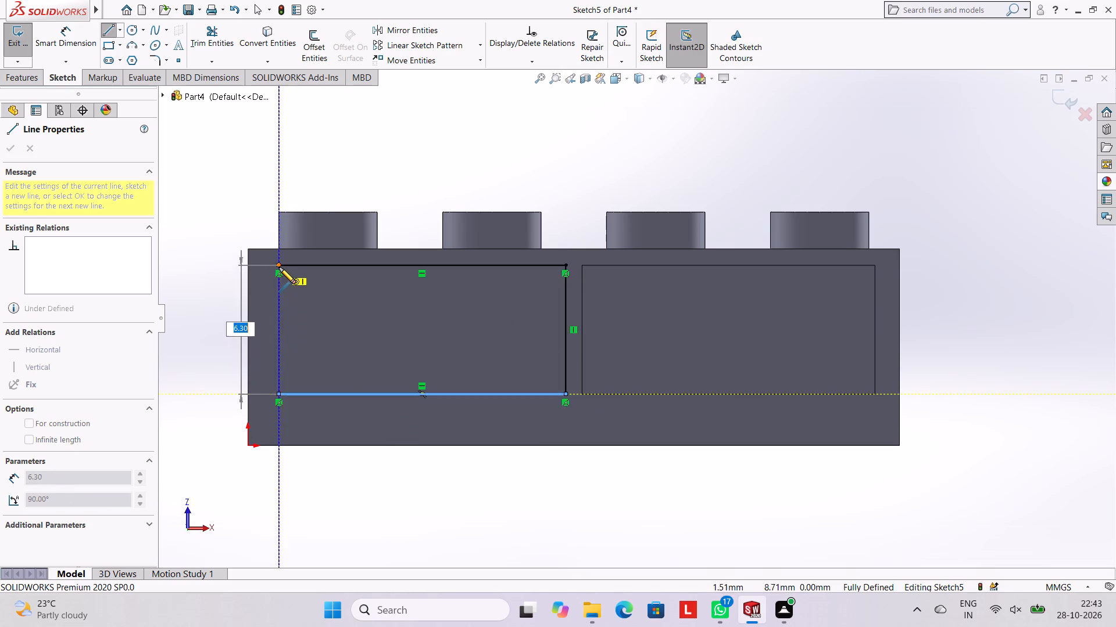
left_click(278, 267)
key("Escape")
key("Escape")
key("Escape")
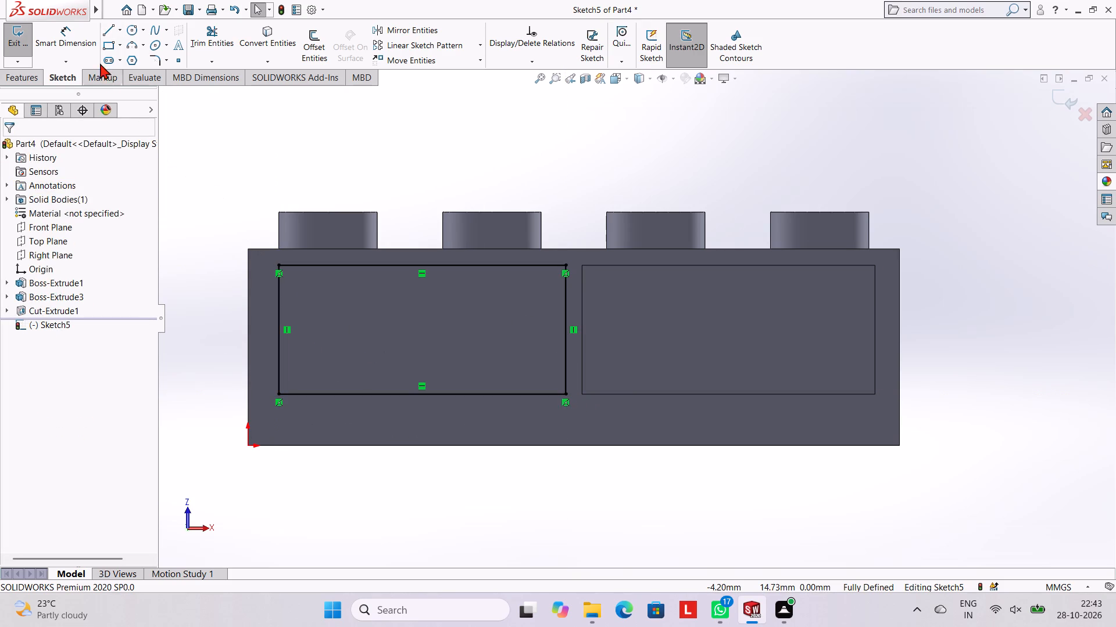
Trace the right pocket's opening with four lines, about 14.3 × 6.3 mm, in the same sketch.
left_click(111, 29)
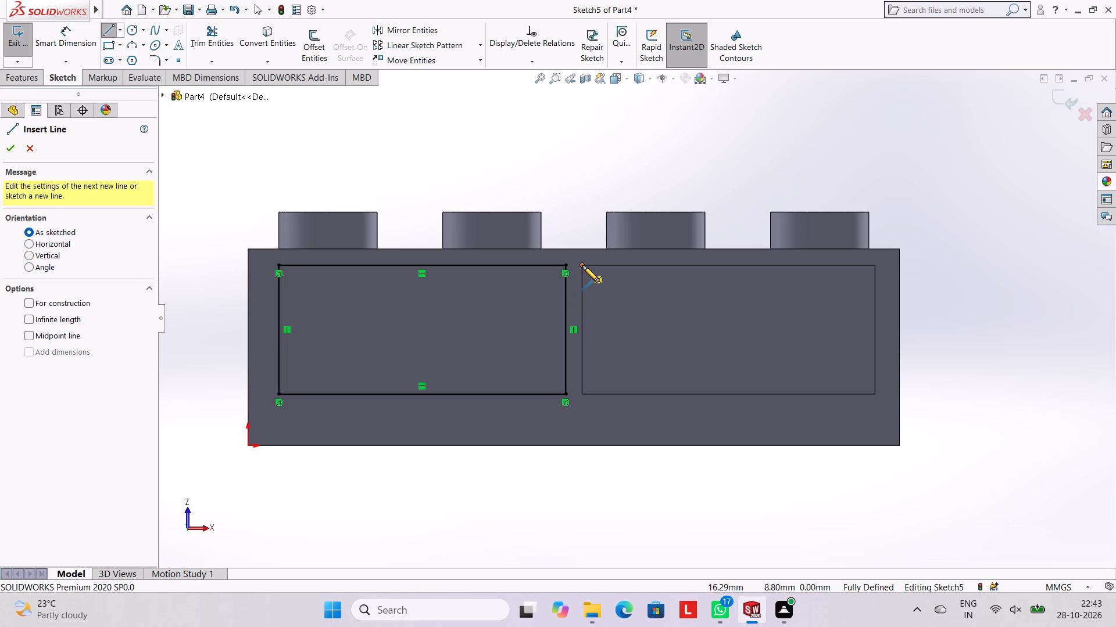
left_click(582, 265)
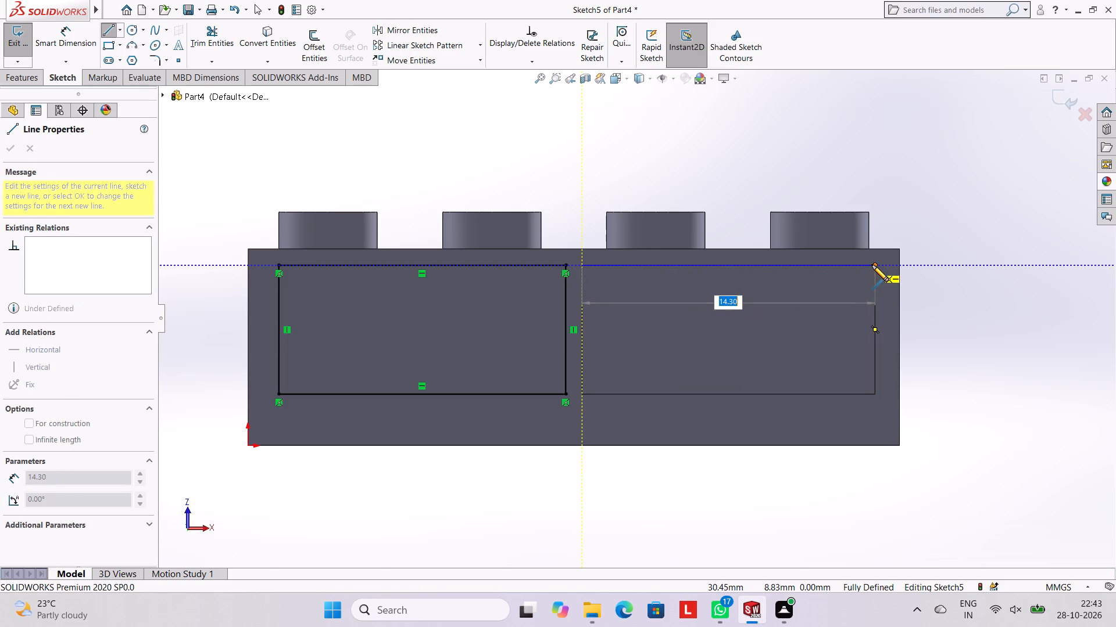
left_click(873, 267)
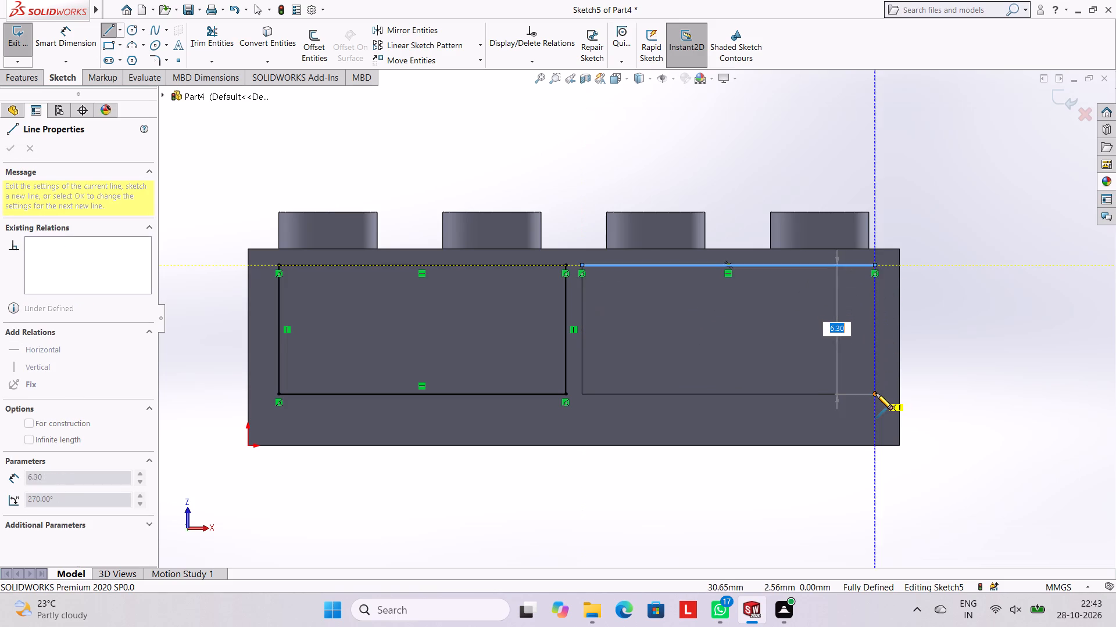
left_click(876, 393)
left_click(581, 395)
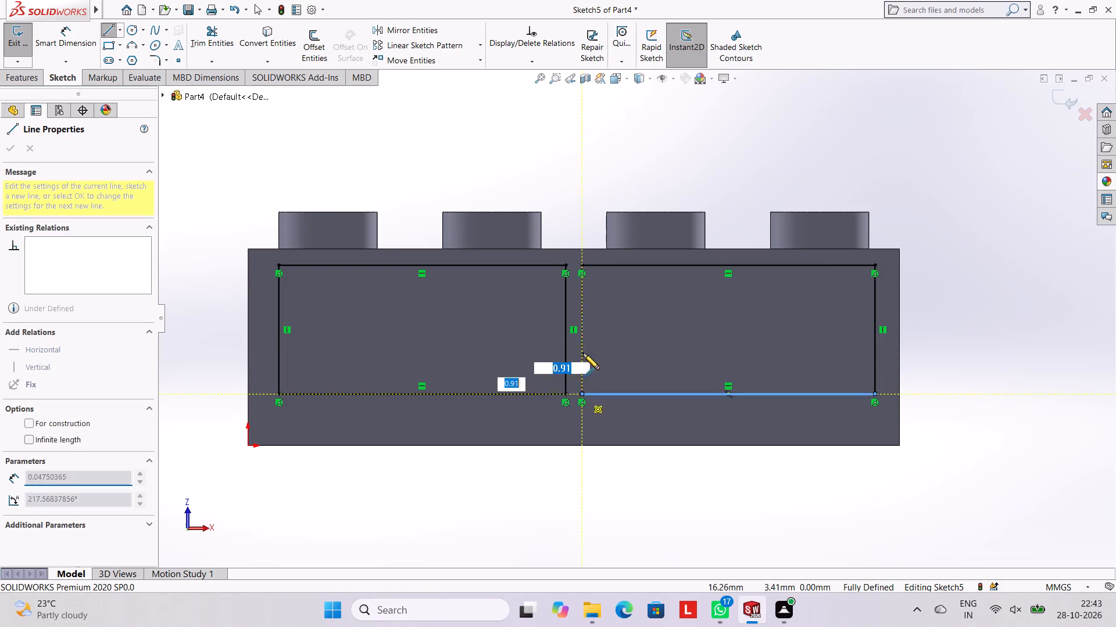
left_click(582, 267)
key("Escape")
key("Escape")
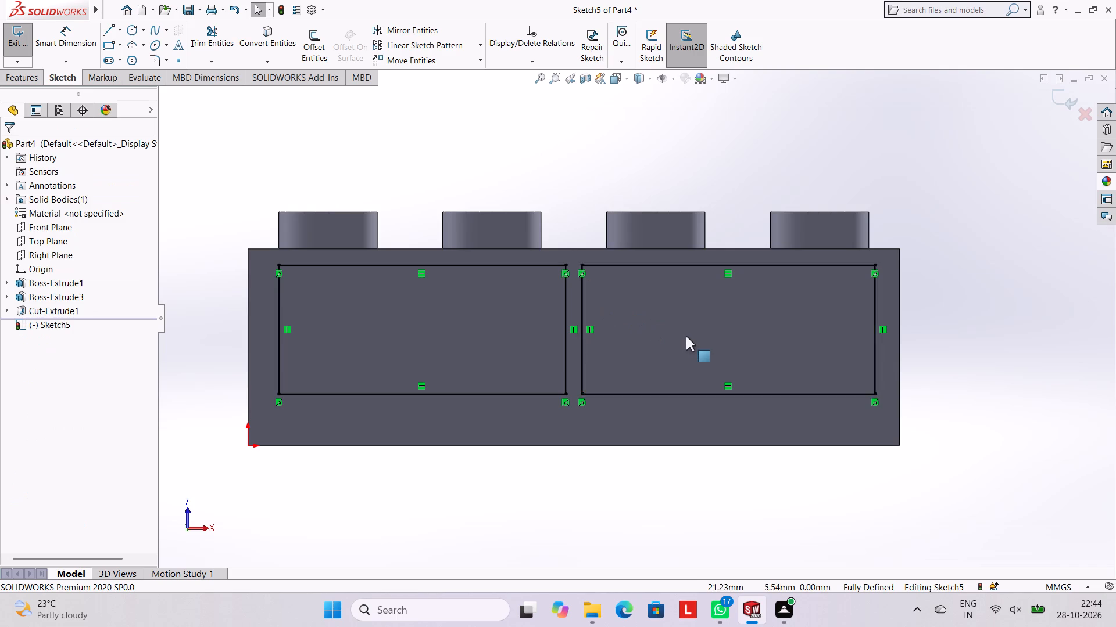
key("Escape")
key("Escape")
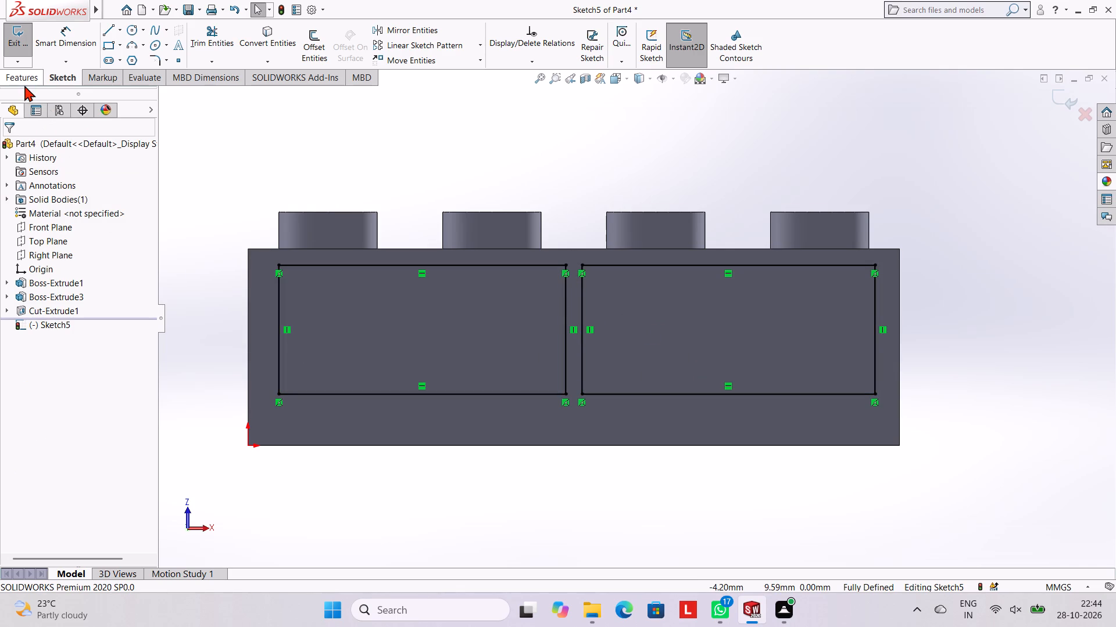
Start a blind boss extrusion of both traced rectangles, with its direction reversed into the pockets.
left_click(21, 76)
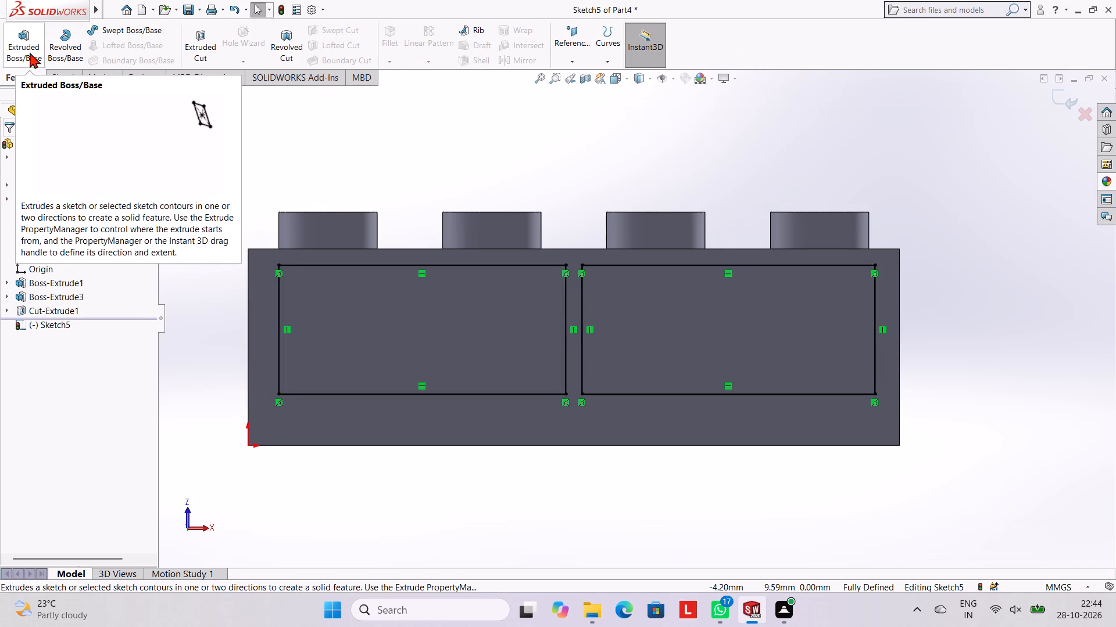
left_click(30, 52)
middle_click_drag(479, 180, 489, 264)
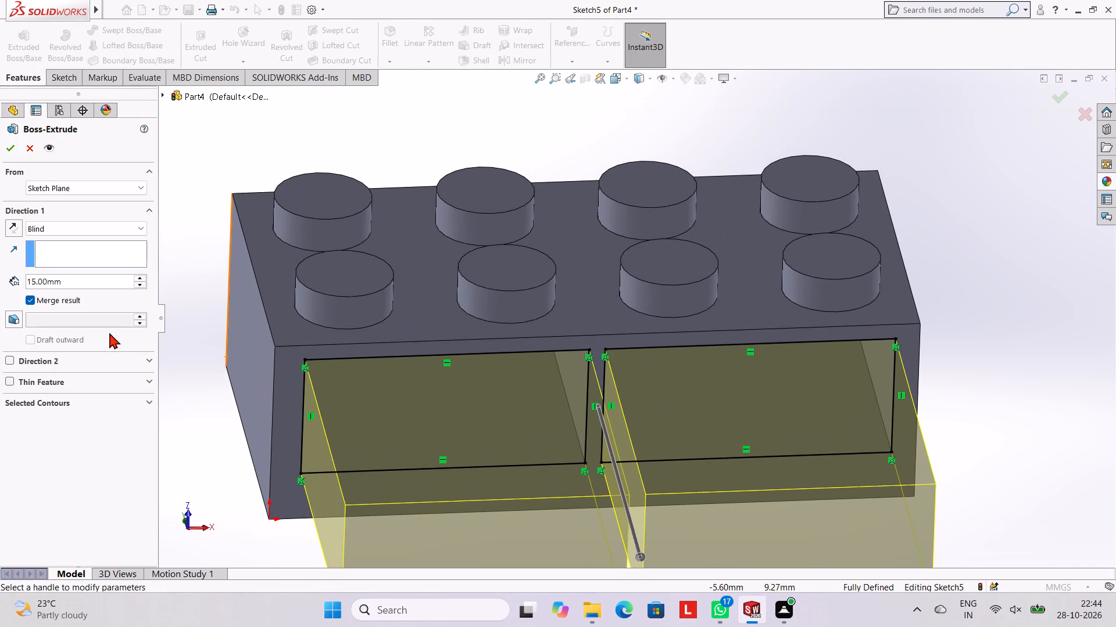
left_click(12, 221)
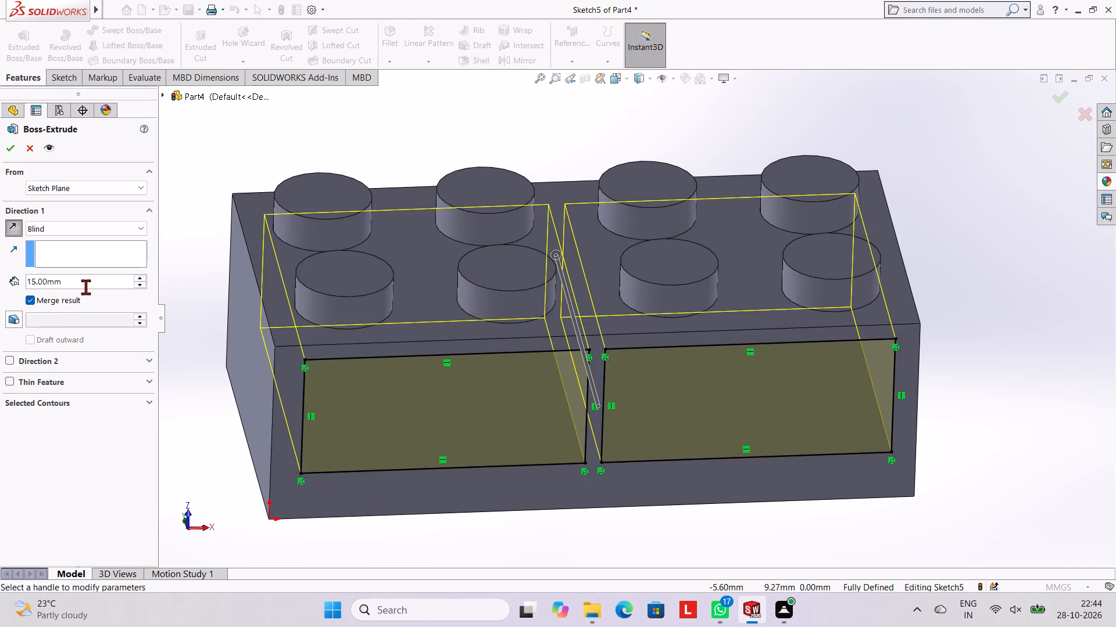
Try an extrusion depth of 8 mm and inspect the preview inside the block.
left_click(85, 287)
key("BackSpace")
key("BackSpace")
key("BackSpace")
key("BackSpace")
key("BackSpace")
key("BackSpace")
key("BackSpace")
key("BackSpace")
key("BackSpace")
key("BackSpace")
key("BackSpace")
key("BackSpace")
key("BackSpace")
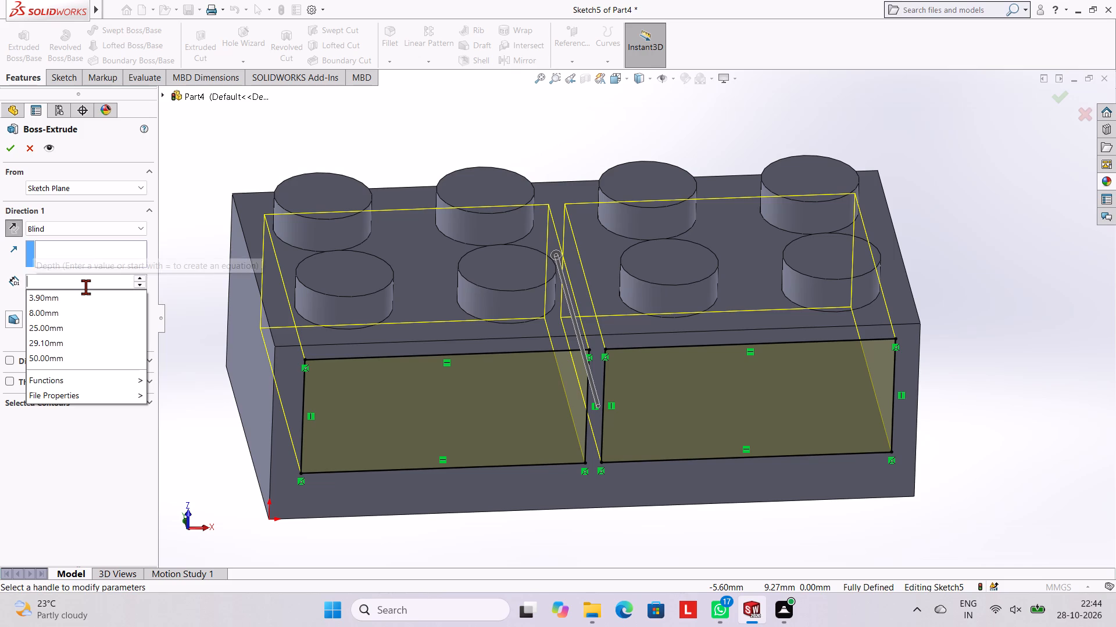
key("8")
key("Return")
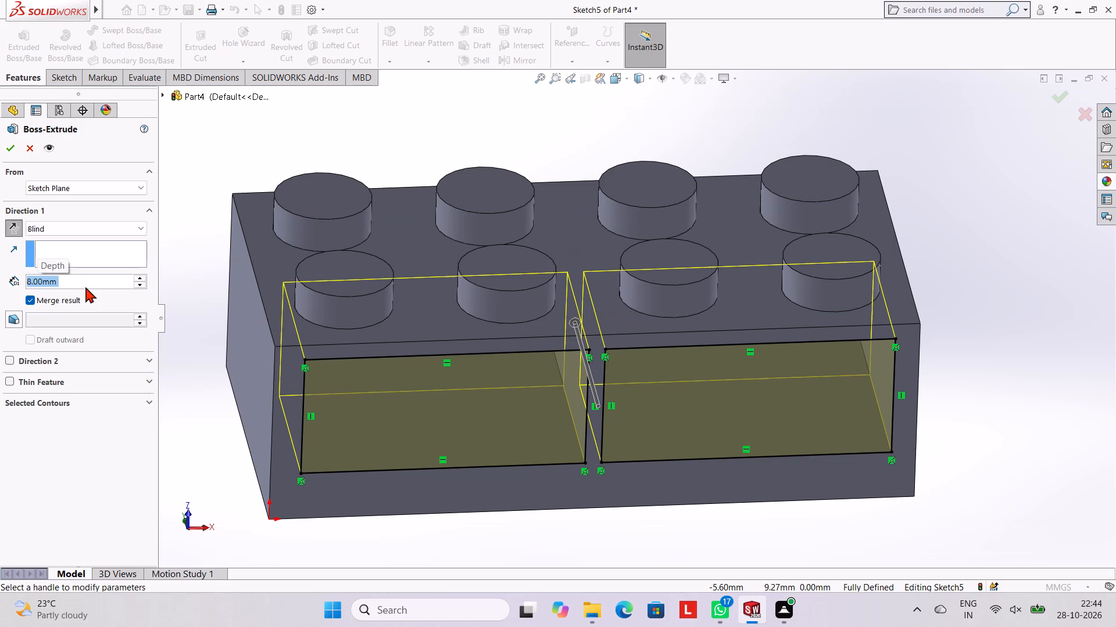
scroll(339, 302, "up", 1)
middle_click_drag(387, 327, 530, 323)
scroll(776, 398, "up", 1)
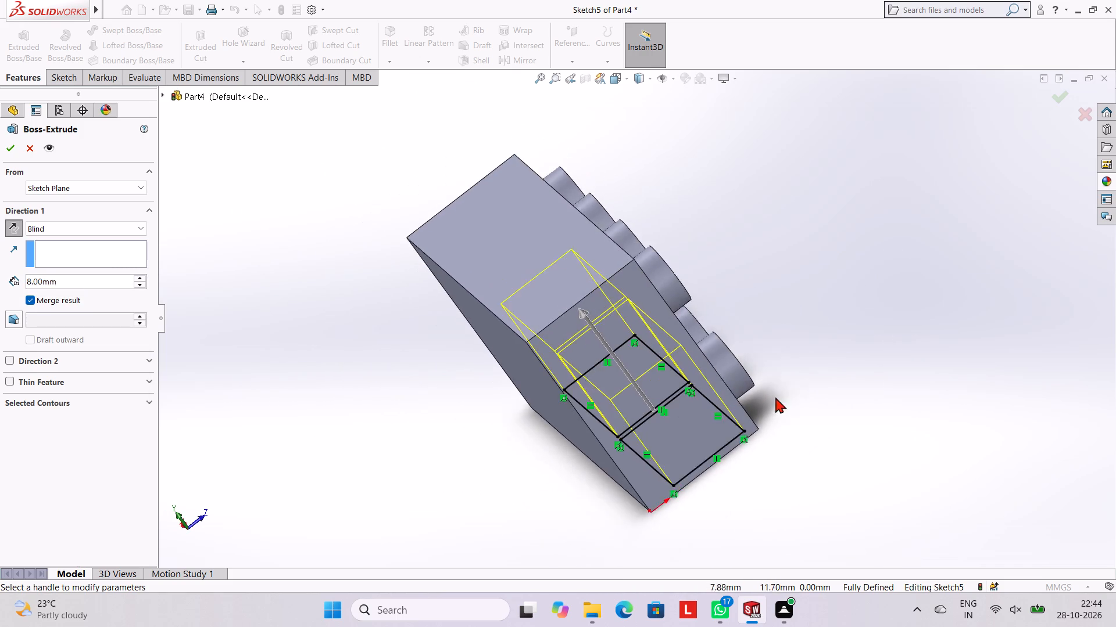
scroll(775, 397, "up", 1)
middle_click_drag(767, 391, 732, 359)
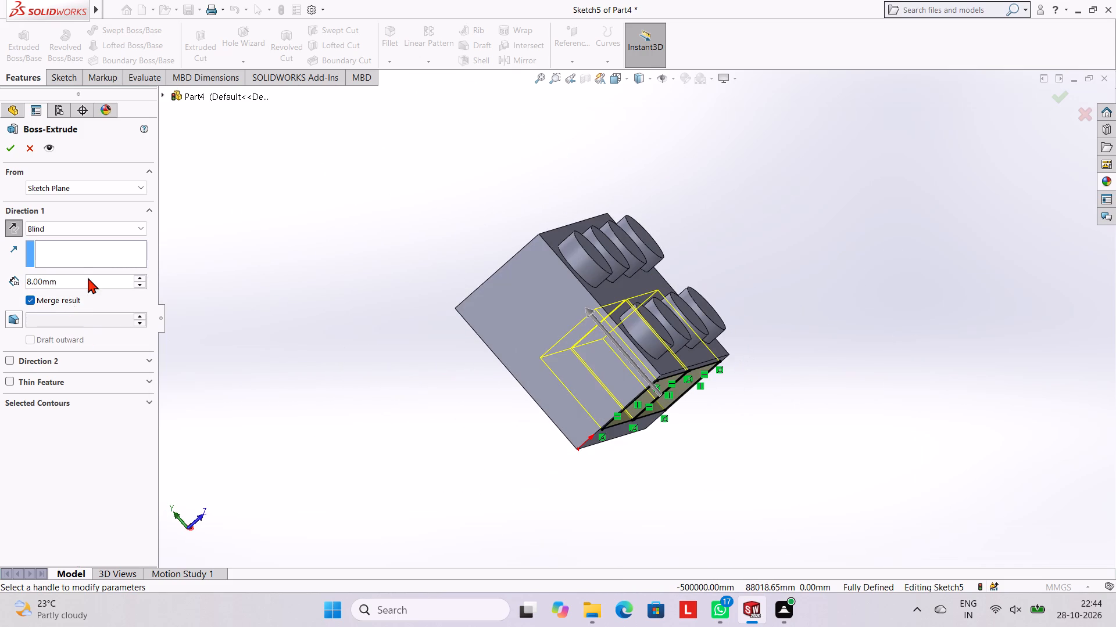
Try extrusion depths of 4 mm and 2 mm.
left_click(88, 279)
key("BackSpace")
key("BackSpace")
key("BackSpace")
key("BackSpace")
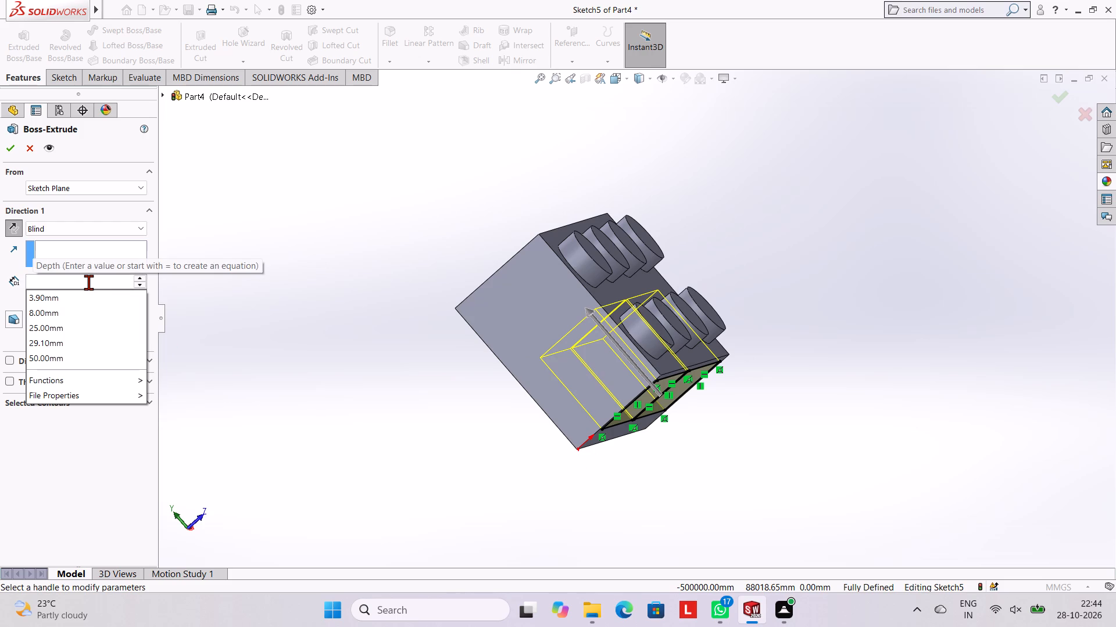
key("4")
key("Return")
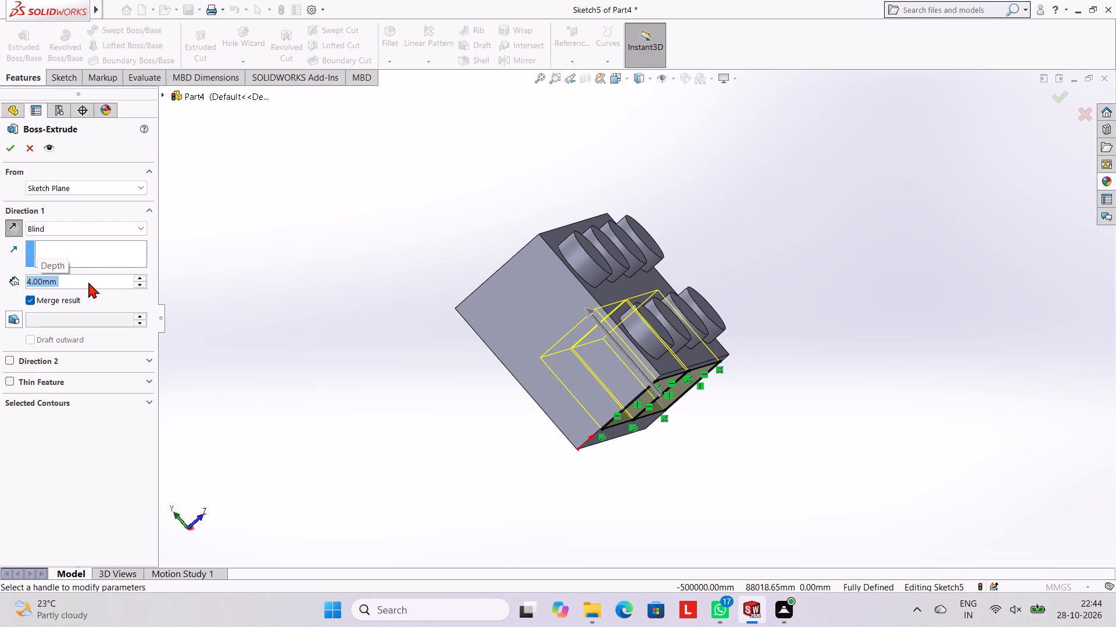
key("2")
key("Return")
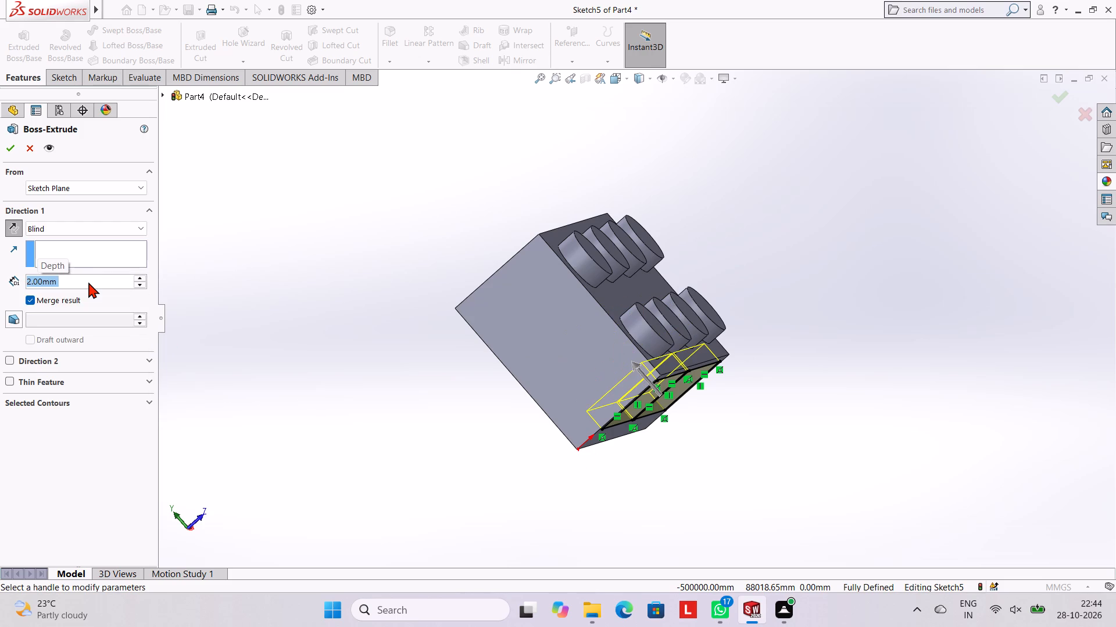
Set the extrusion depth to 1 mm and complete the merged boss that closes both pocket openings.
key("1")
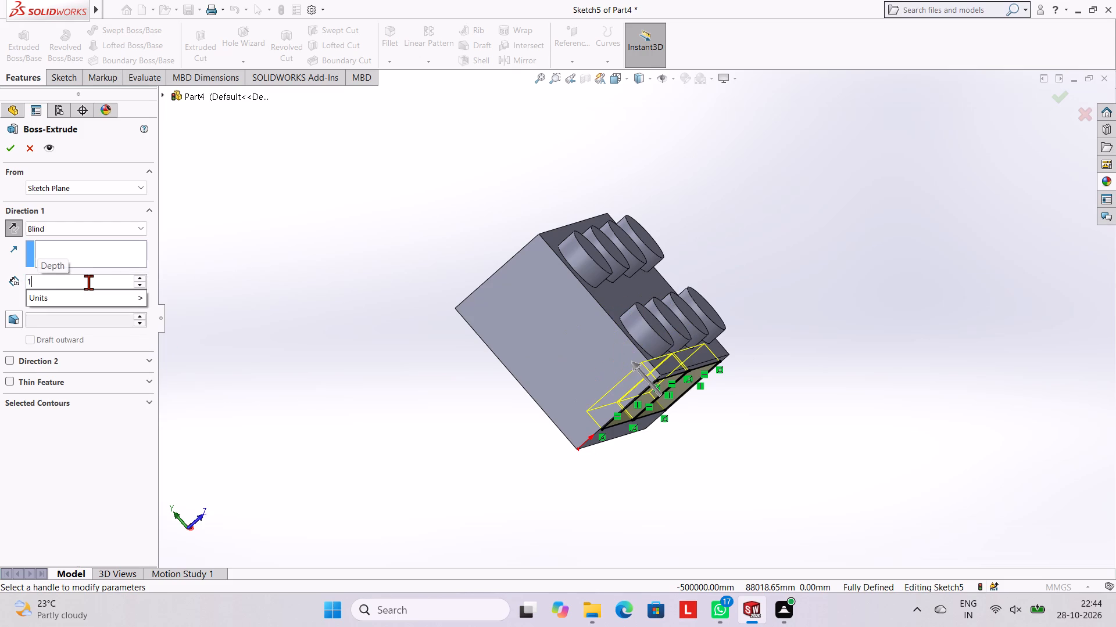
key("Return")
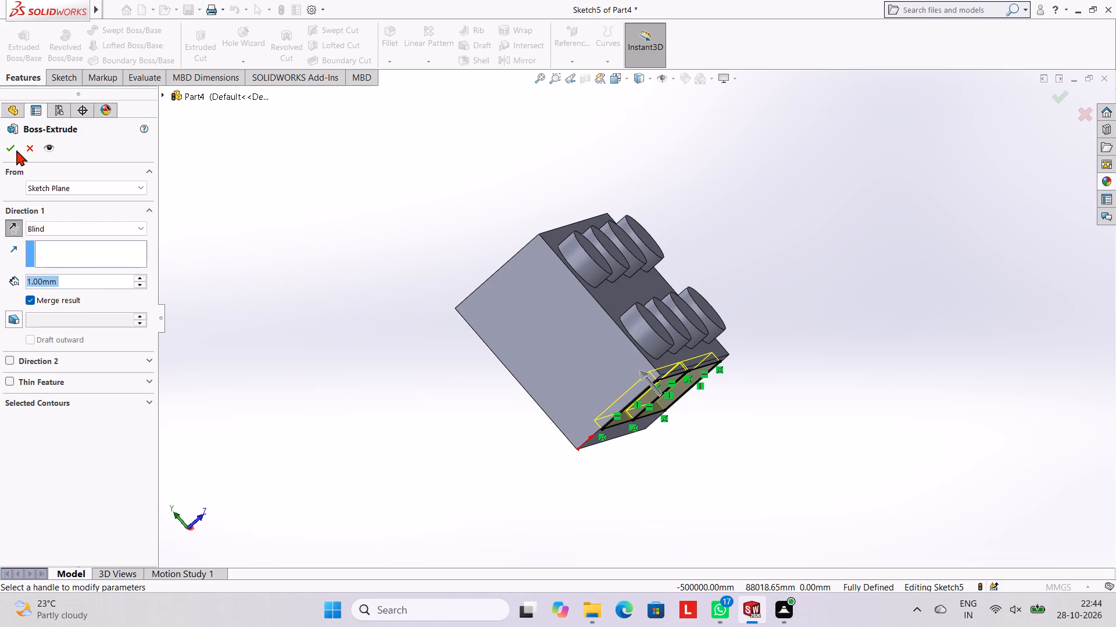
left_click(7, 142)
left_click(270, 255)
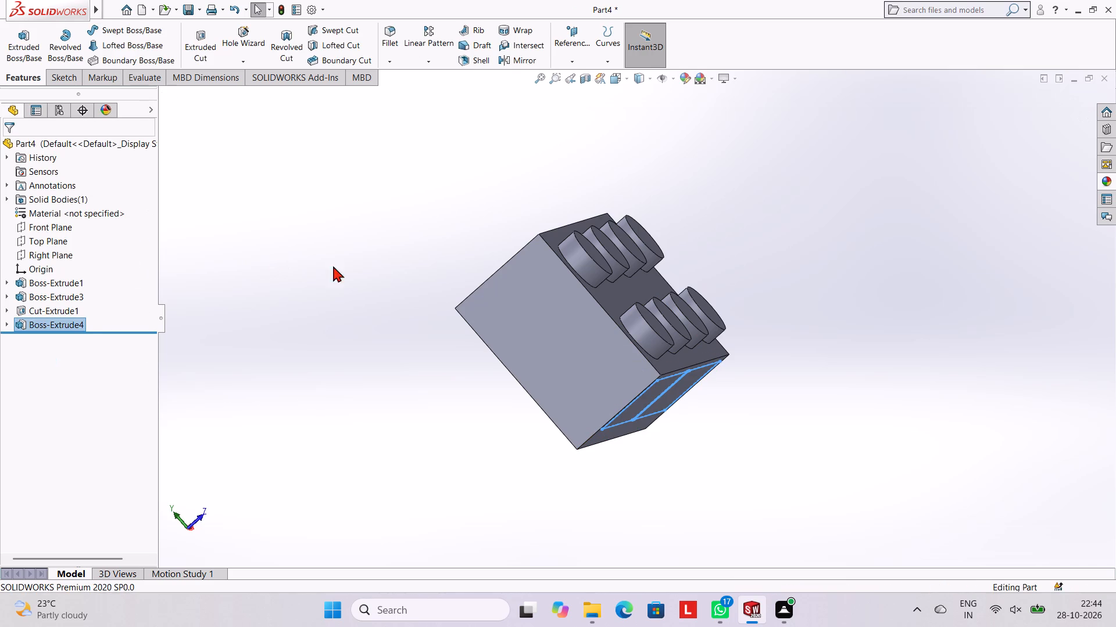
Examine the closed front face and the studded top of the brick from several angles.
middle_click_drag(432, 278, 398, 244)
scroll(598, 352, "up", 1)
middle_click_drag(598, 352, 531, 334)
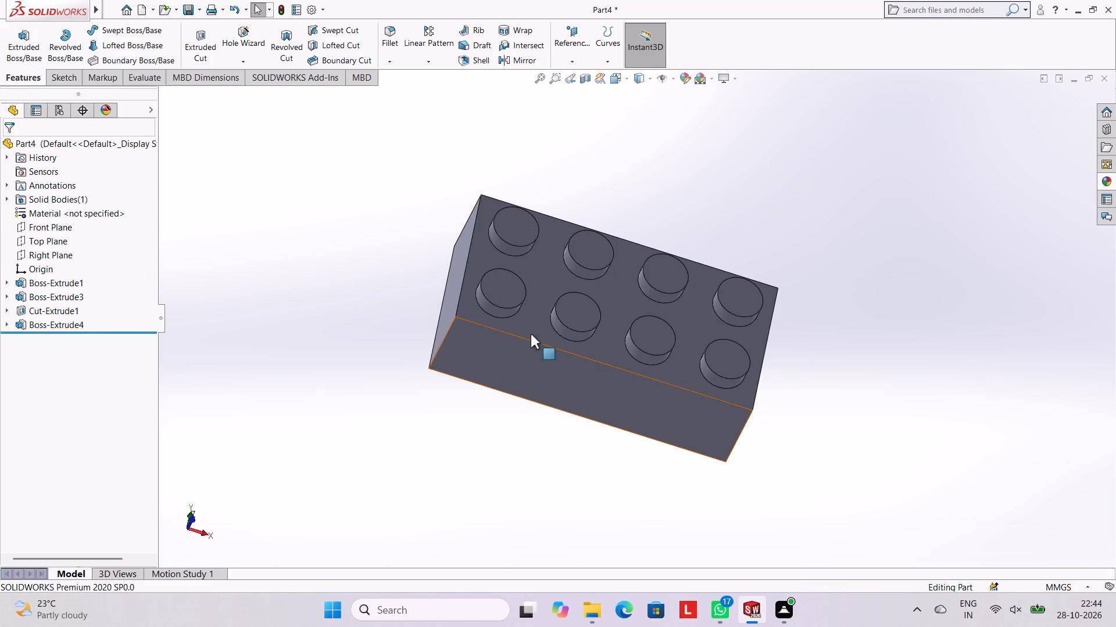
scroll(638, 313, "up", 2)
scroll(638, 313, "down", 4)
middle_click_drag(750, 343, 701, 287)
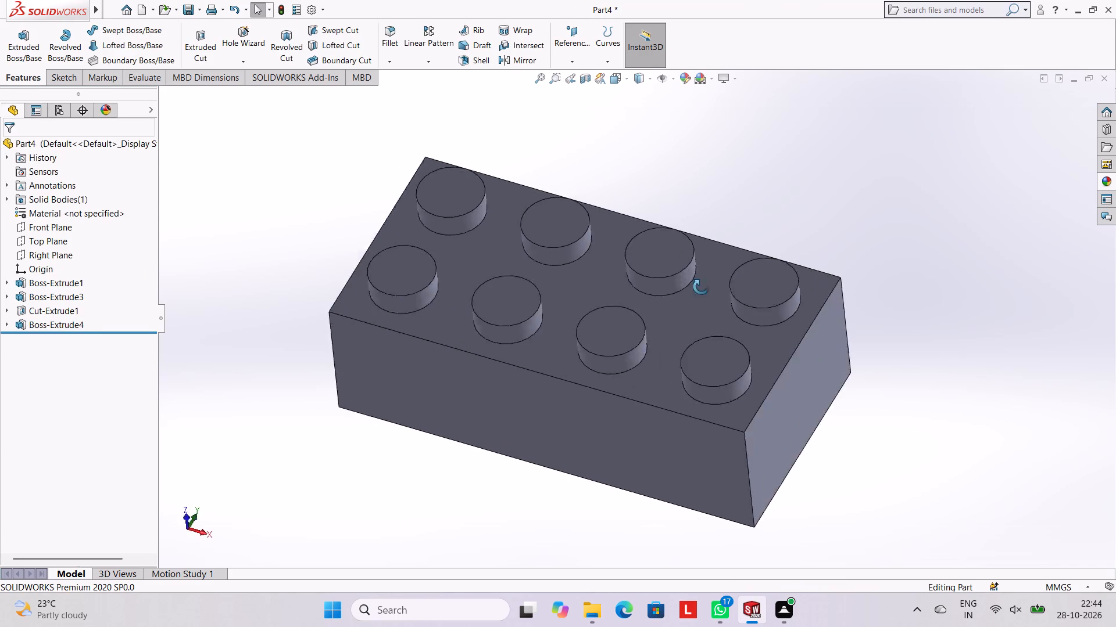
middle_click_drag(701, 287, 685, 254)
scroll(670, 313, "down", 3)
scroll(601, 293, "up", 3)
scroll(598, 320, "down", 1)
middle_click_drag(611, 320, 620, 318)
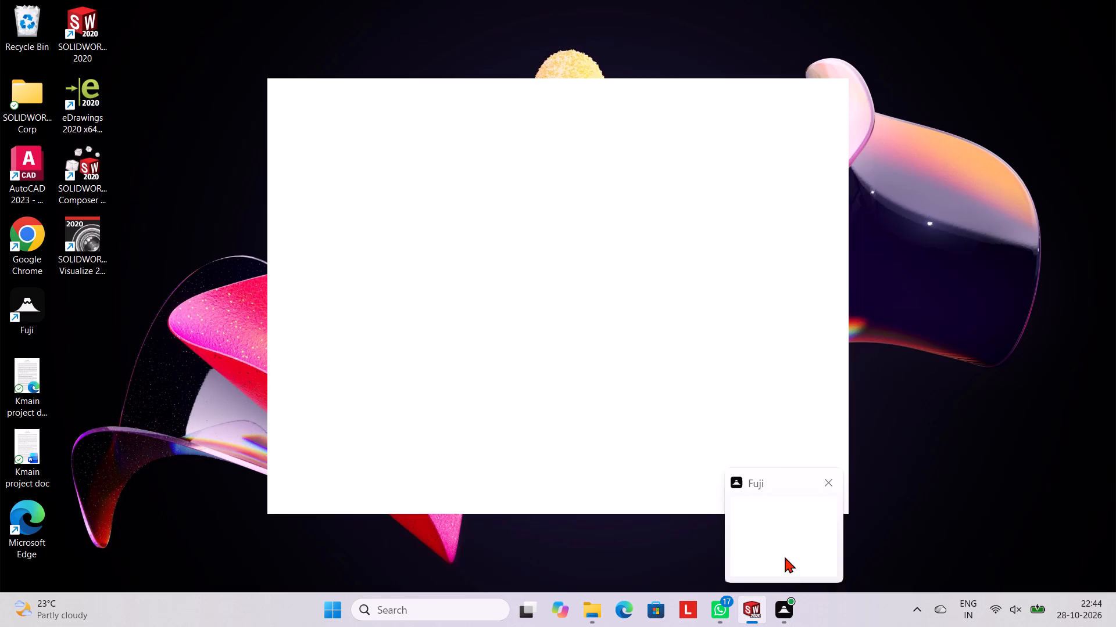
Examine the plain grey studded brick from several angles and zoom levels.
scroll(545, 302, "up", 3)
scroll(548, 303, "down", 3)
middle_click_drag(615, 323, 671, 290)
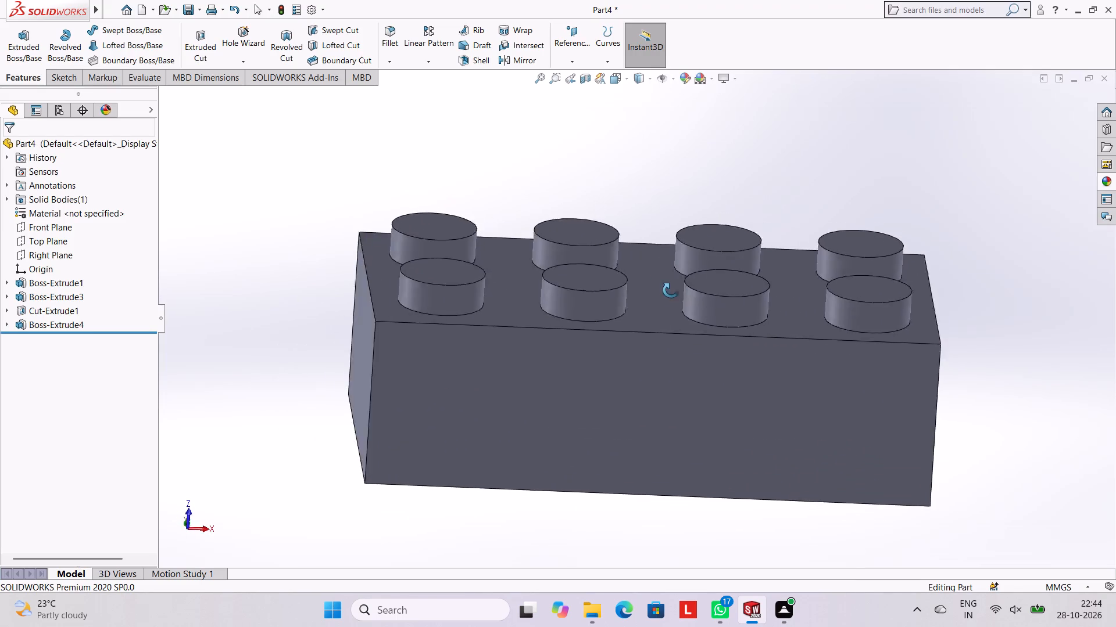
middle_click_drag(671, 290, 621, 285)
middle_click_drag(759, 307, 774, 287)
scroll(774, 283, "up", 6)
middle_click_drag(777, 323, 777, 371)
scroll(778, 348, "down", 1)
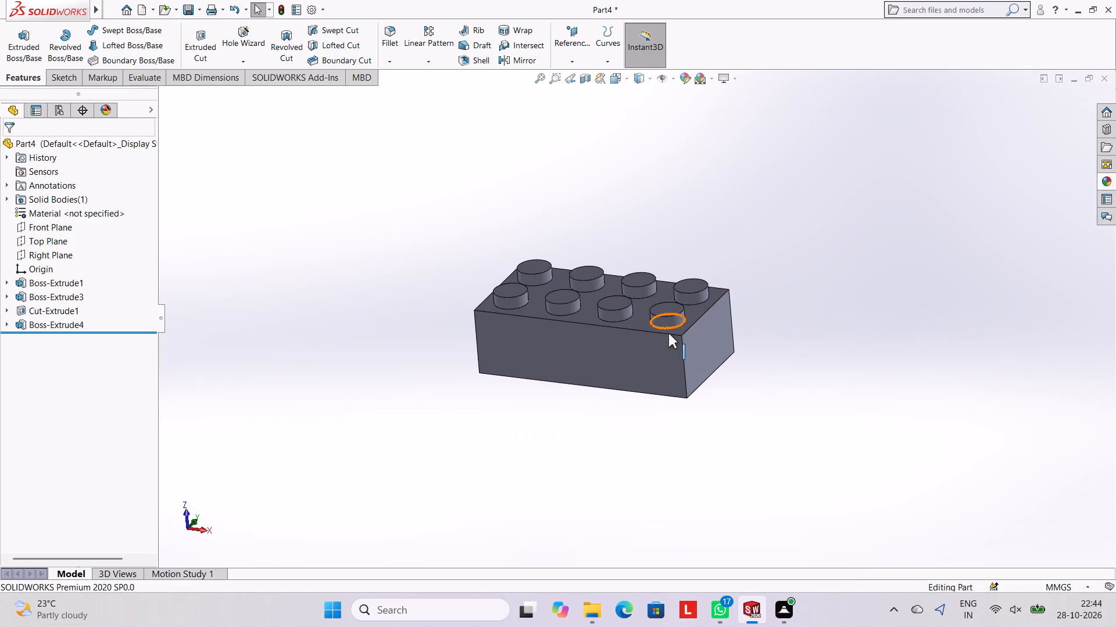
scroll(668, 333, "up", 2)
scroll(671, 341, "down", 2)
scroll(651, 254, "down", 2)
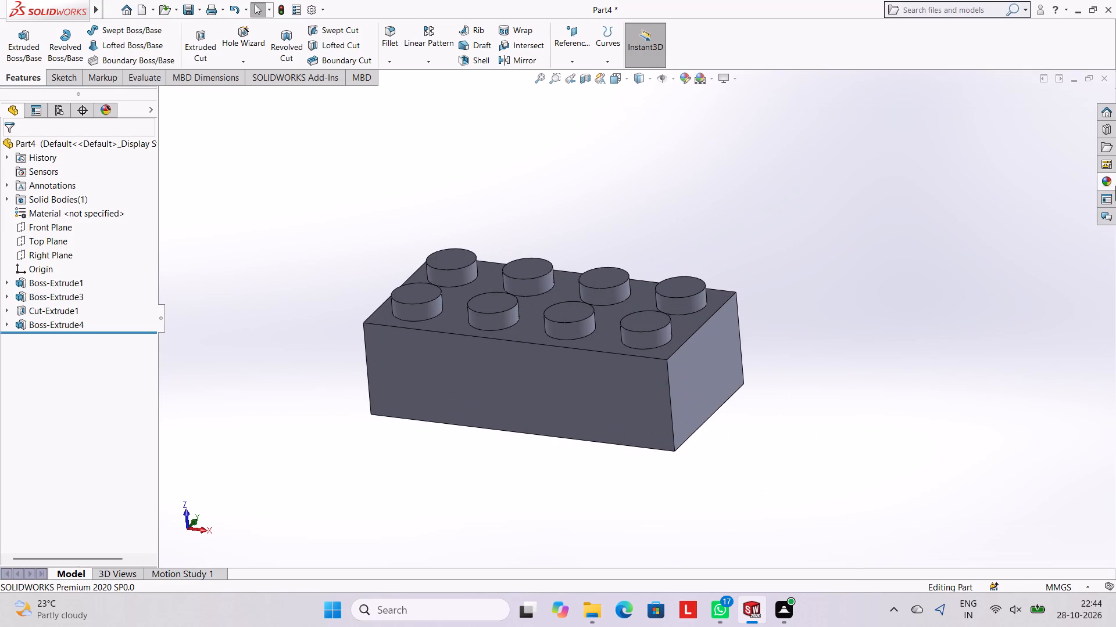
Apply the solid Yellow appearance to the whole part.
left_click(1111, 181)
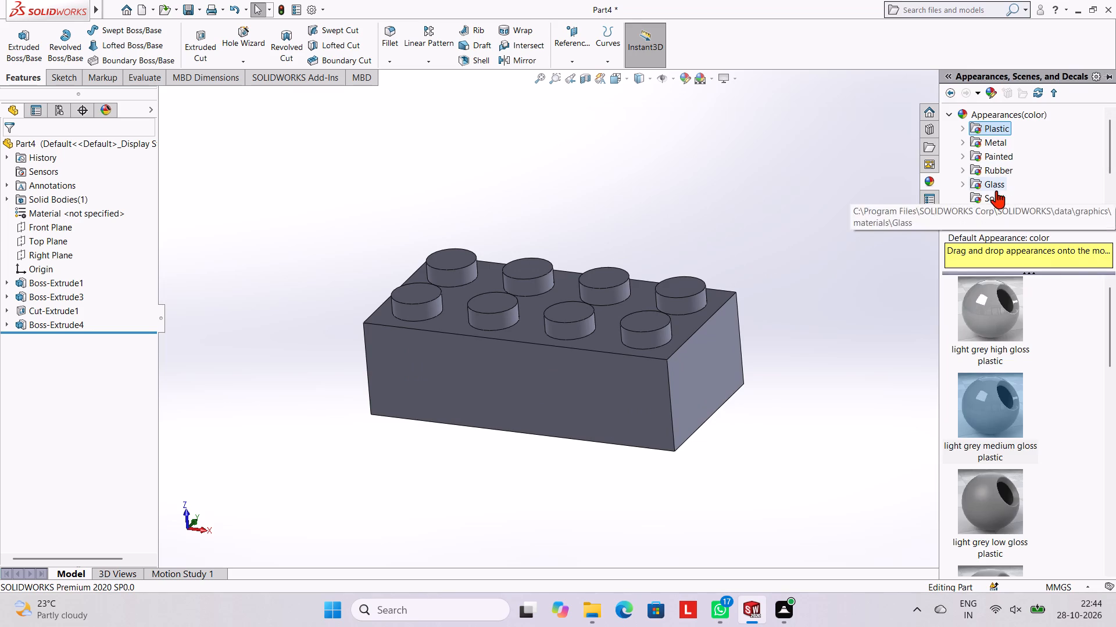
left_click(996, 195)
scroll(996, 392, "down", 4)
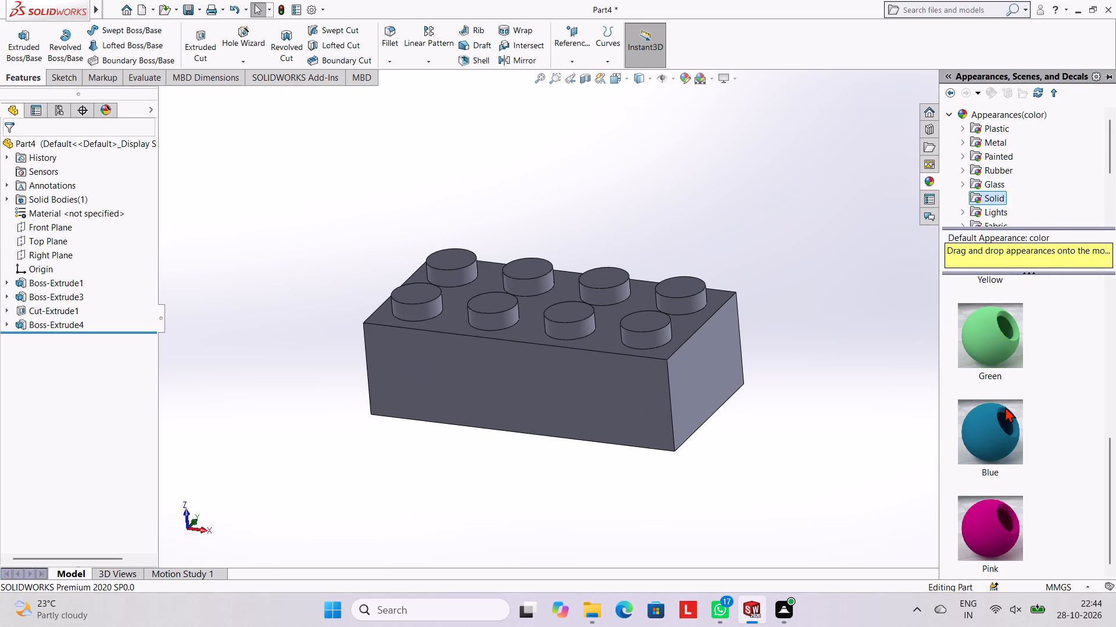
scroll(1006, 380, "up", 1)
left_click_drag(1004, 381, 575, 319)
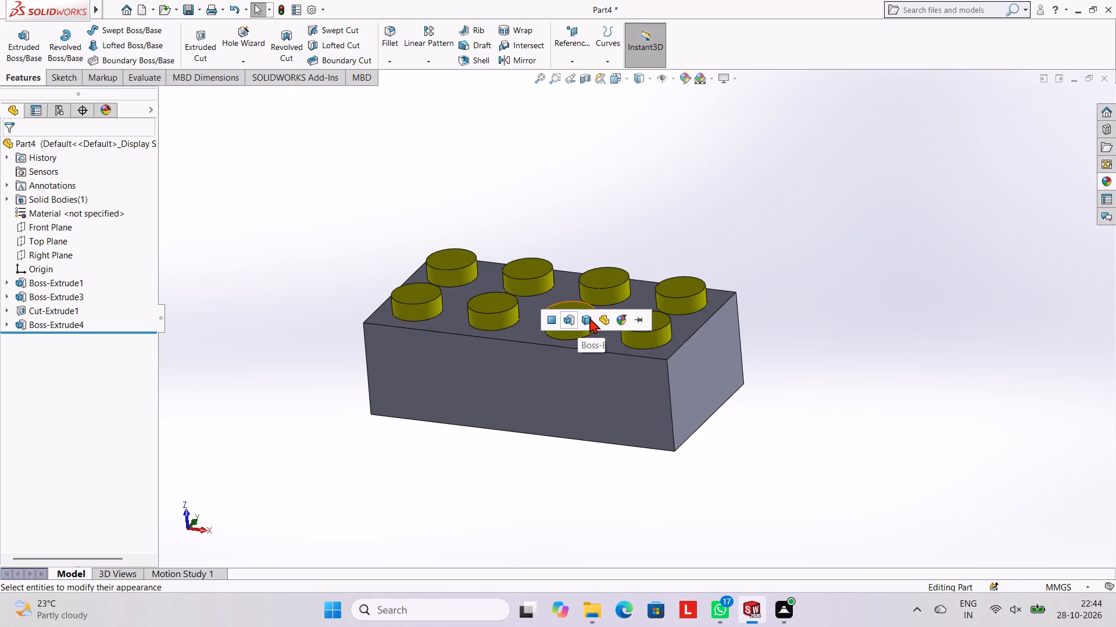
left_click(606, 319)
Apply the Blue Neon Tube light appearance to the whole part.
left_click(1105, 179)
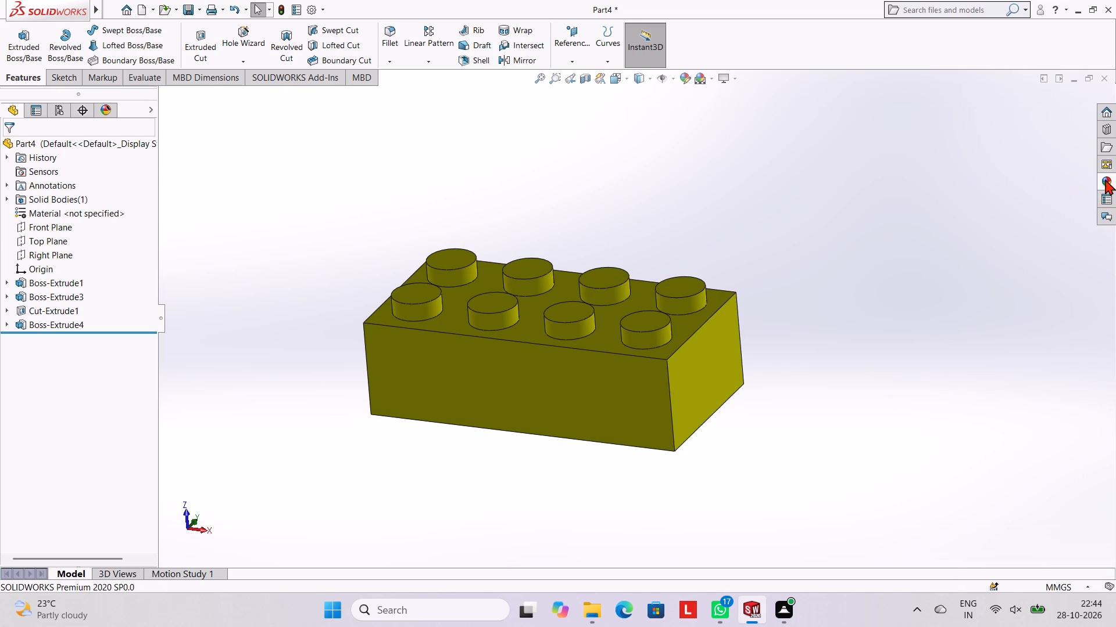
scroll(979, 370, "down", 3)
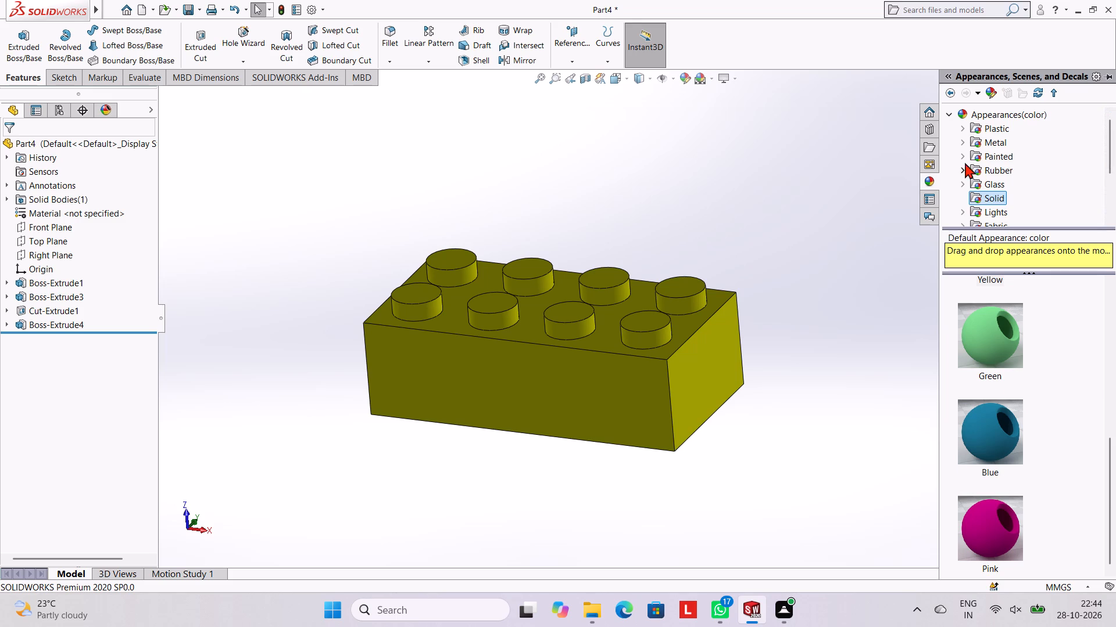
left_click(997, 210)
scroll(995, 211, "down", 1)
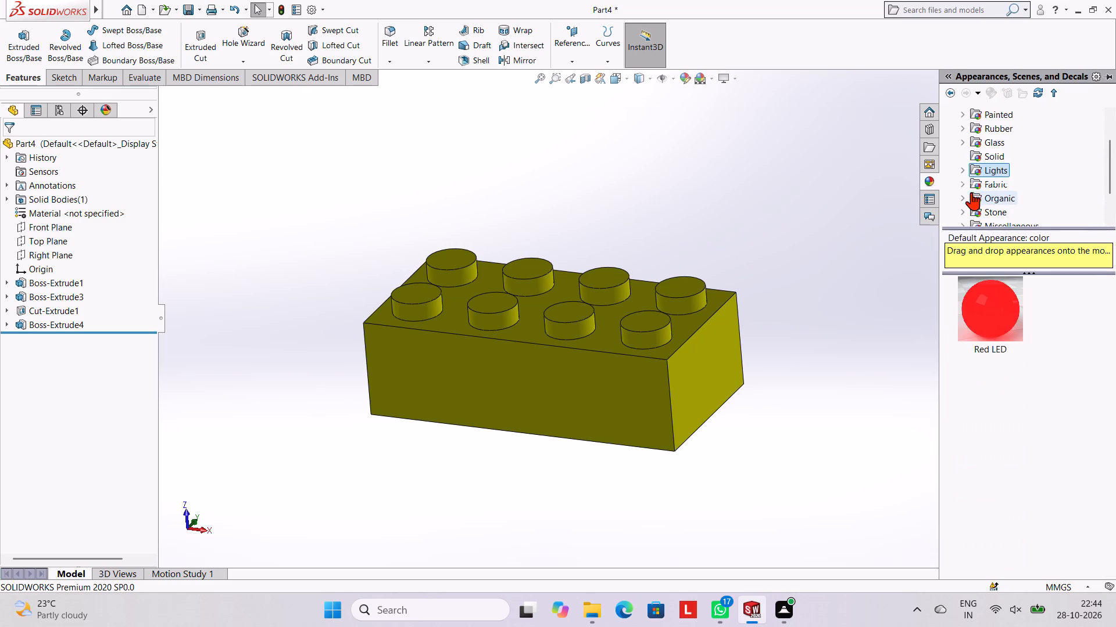
left_click(965, 172)
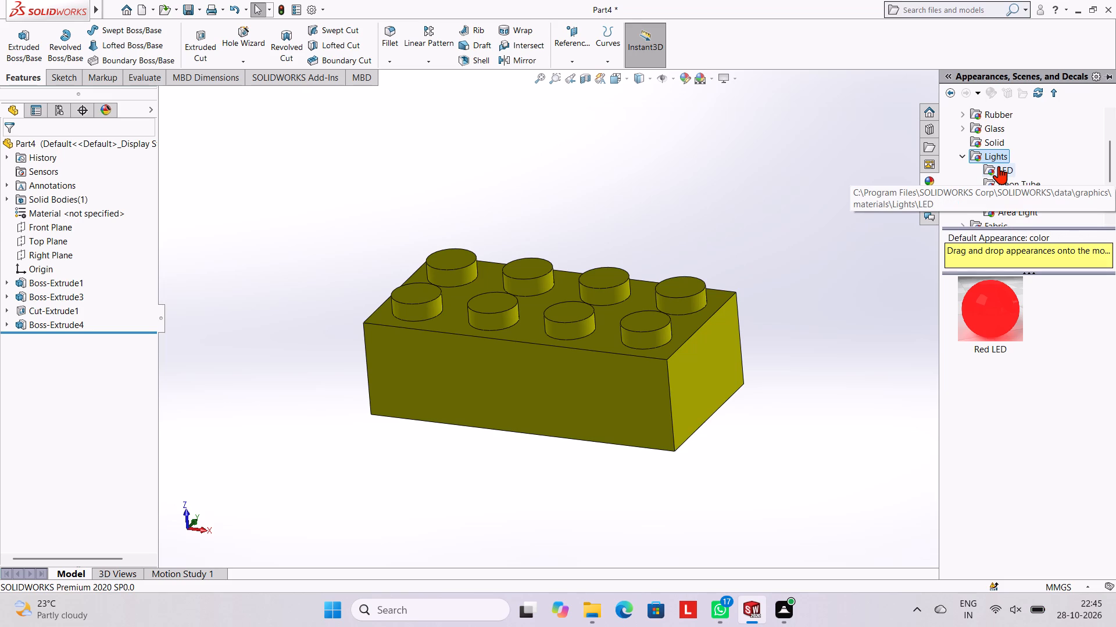
scroll(999, 168, "down", 2)
scroll(1012, 130, "up", 1)
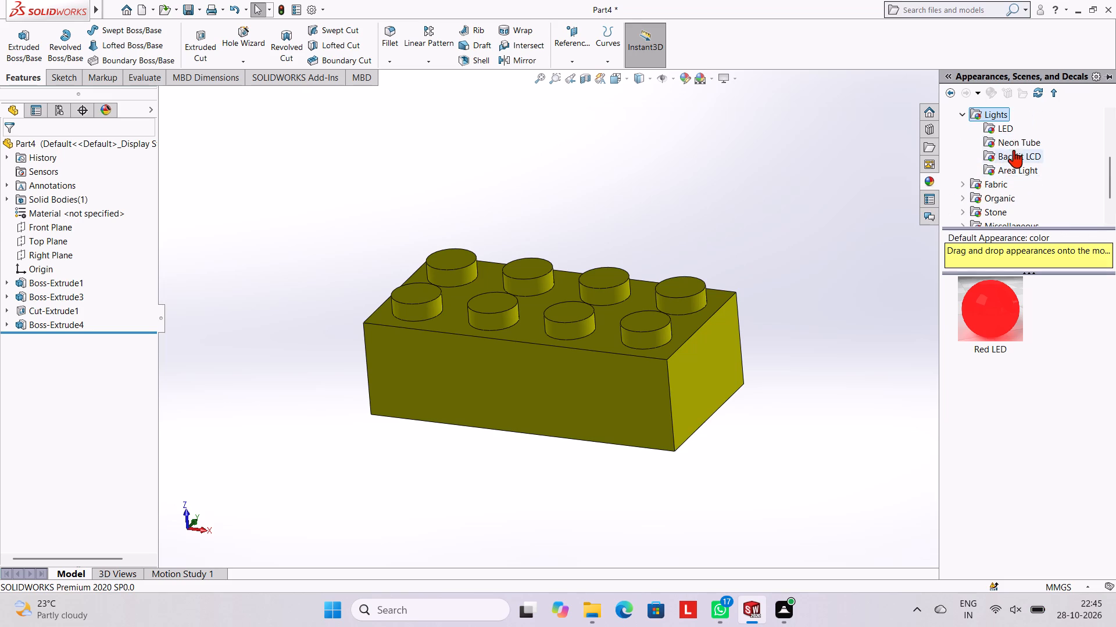
left_click(995, 125)
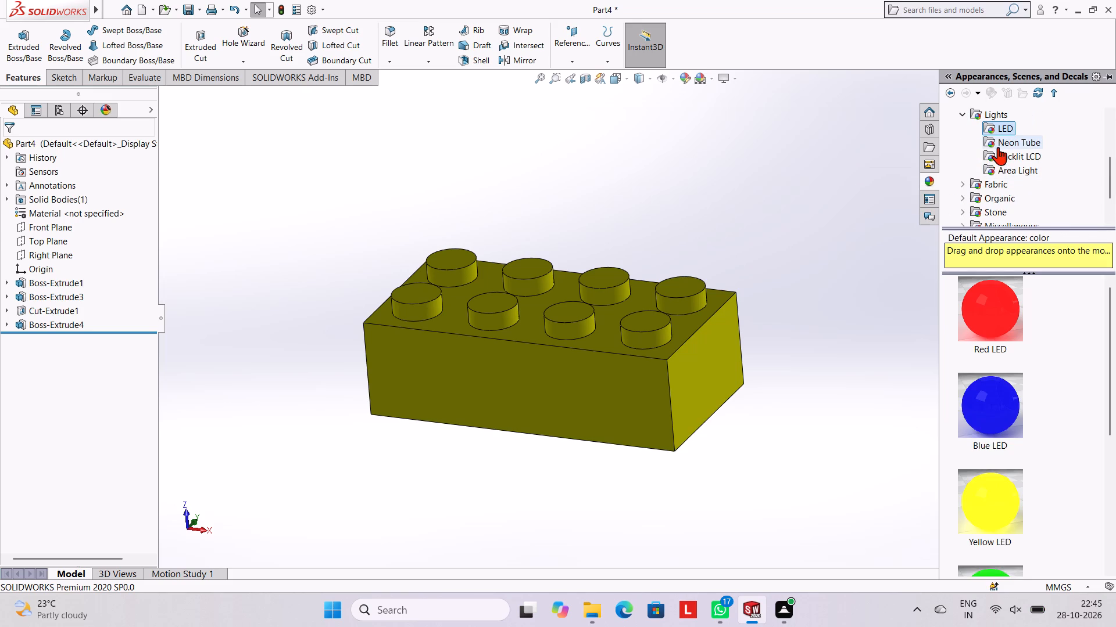
left_click(1002, 146)
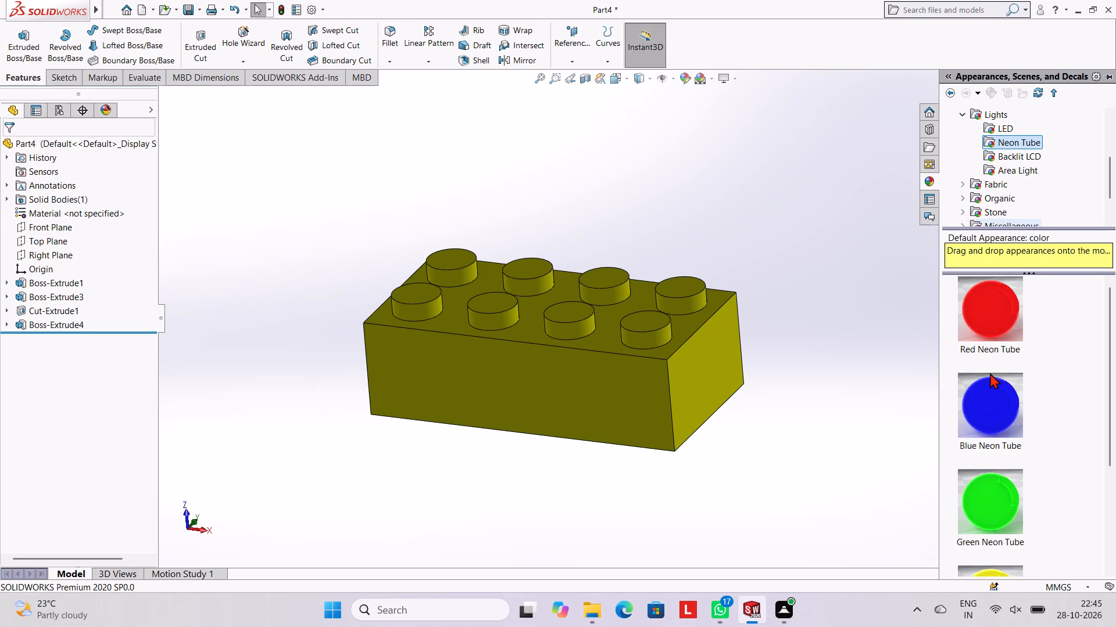
left_click_drag(988, 390, 523, 310)
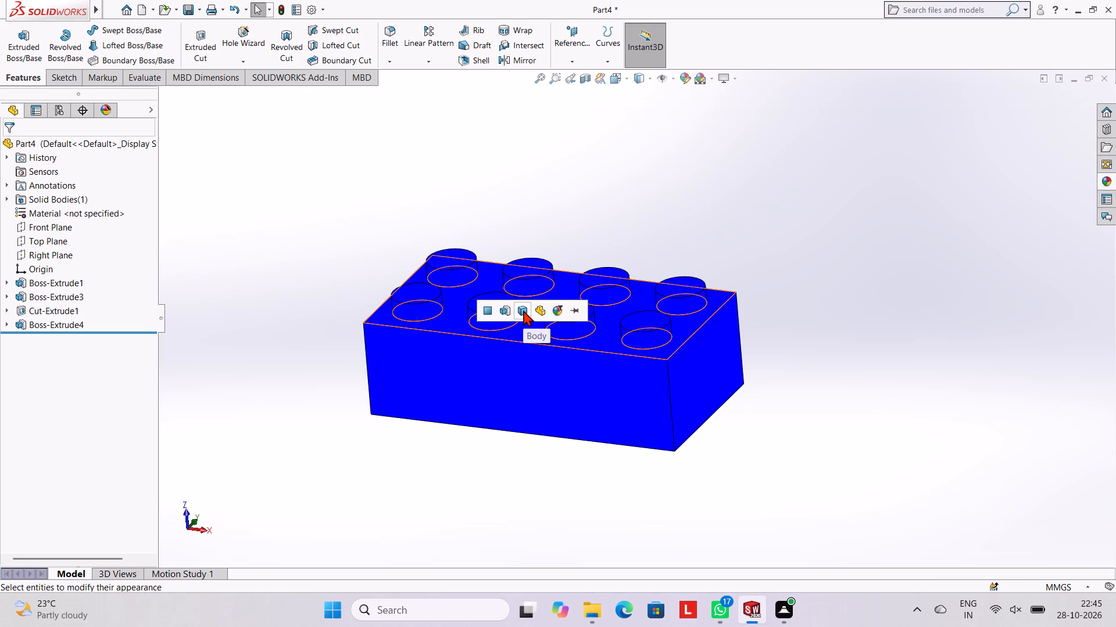
left_click(535, 309)
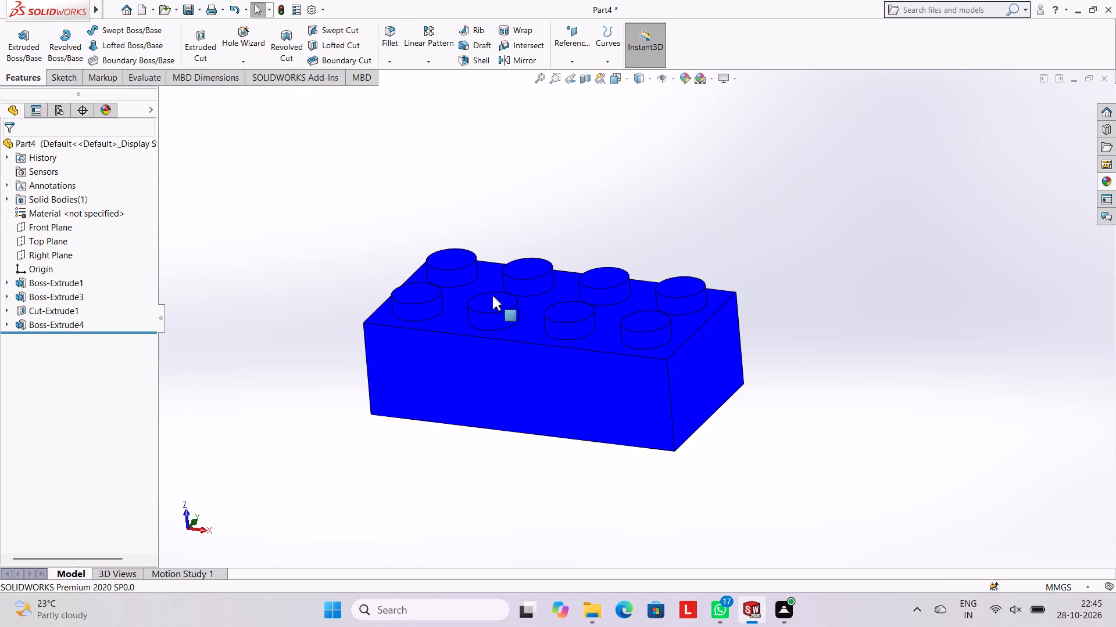
Examine the blue brick and its studs from several angles.
scroll(464, 290, "up", 3)
scroll(491, 322, "down", 3)
middle_click_drag(641, 315, 661, 301)
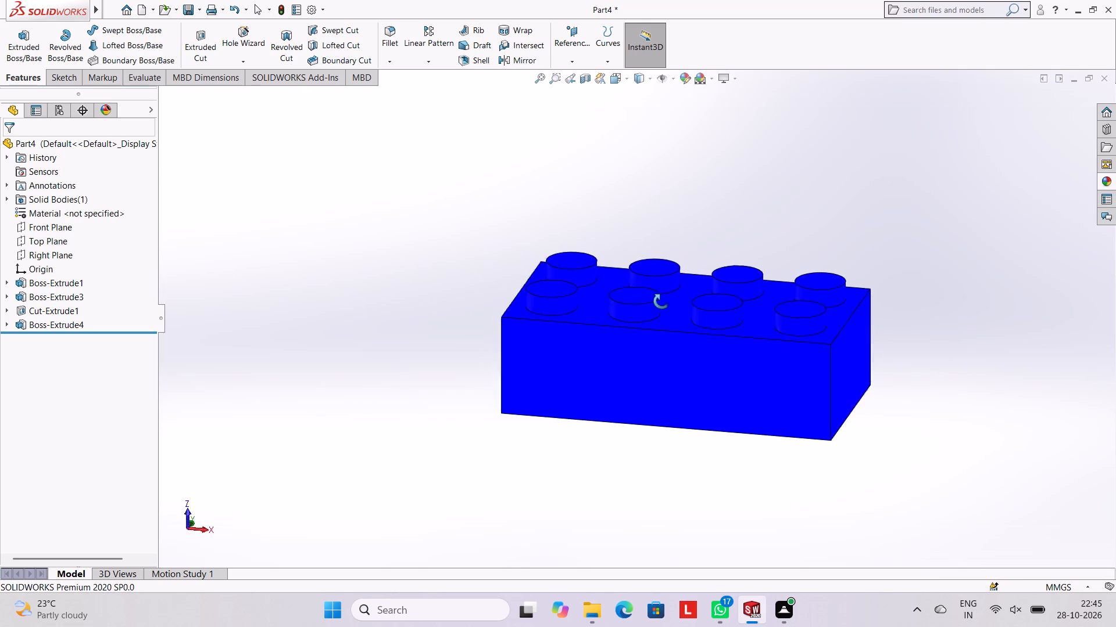
middle_click_drag(661, 301, 648, 270)
scroll(730, 274, "down", 3)
scroll(784, 314, "up", 3)
middle_click_drag(784, 310, 781, 322)
middle_click_drag(754, 285, 754, 295)
scroll(645, 285, "down", 3)
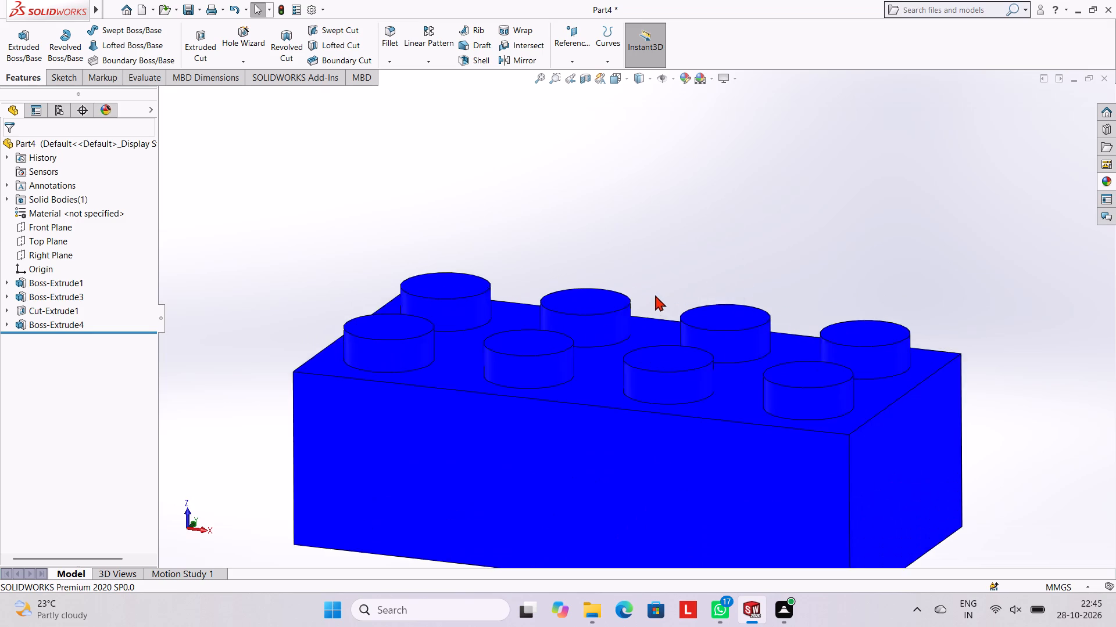
Apply the Green Neon Tube appearance to the stud feature, Boss-Extrude3, only.
scroll(660, 299, "up", 3)
left_click(1113, 186)
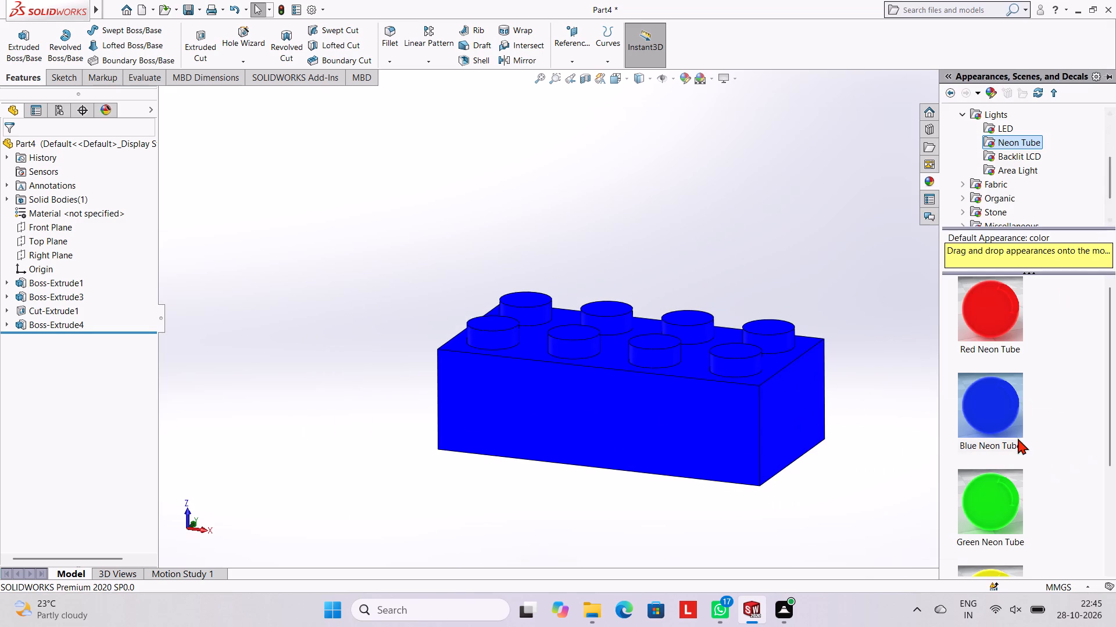
left_click_drag(993, 505, 748, 352)
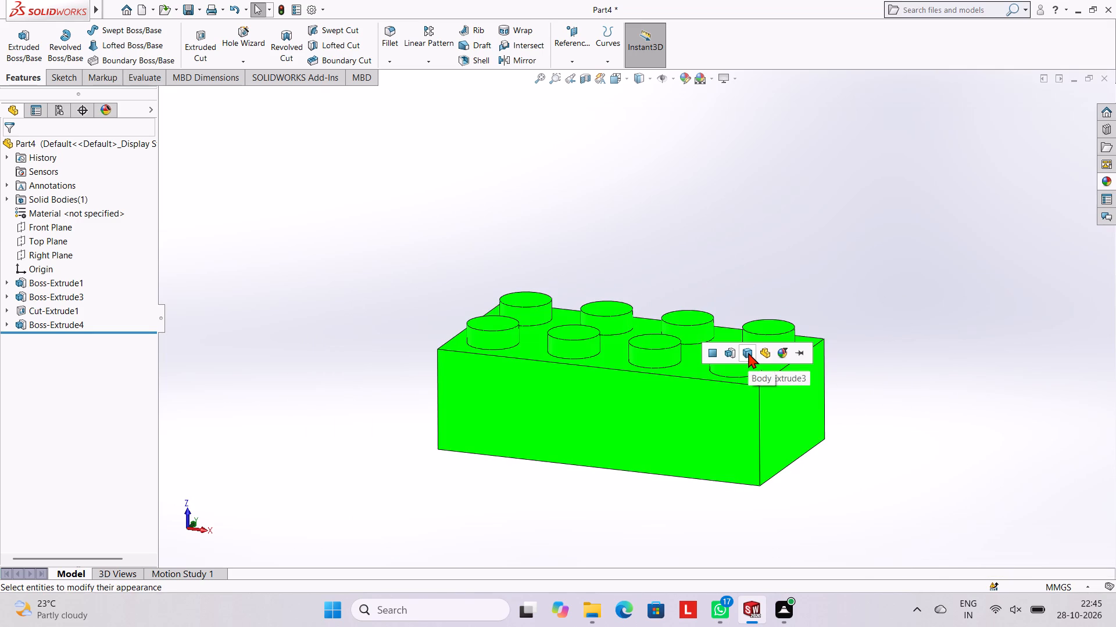
left_click(734, 352)
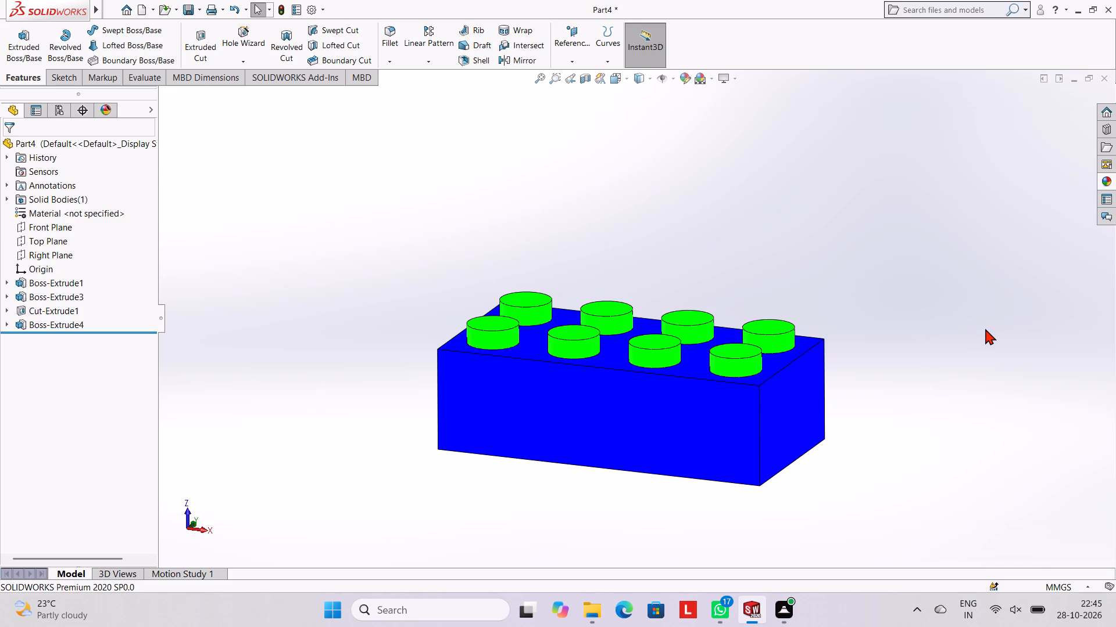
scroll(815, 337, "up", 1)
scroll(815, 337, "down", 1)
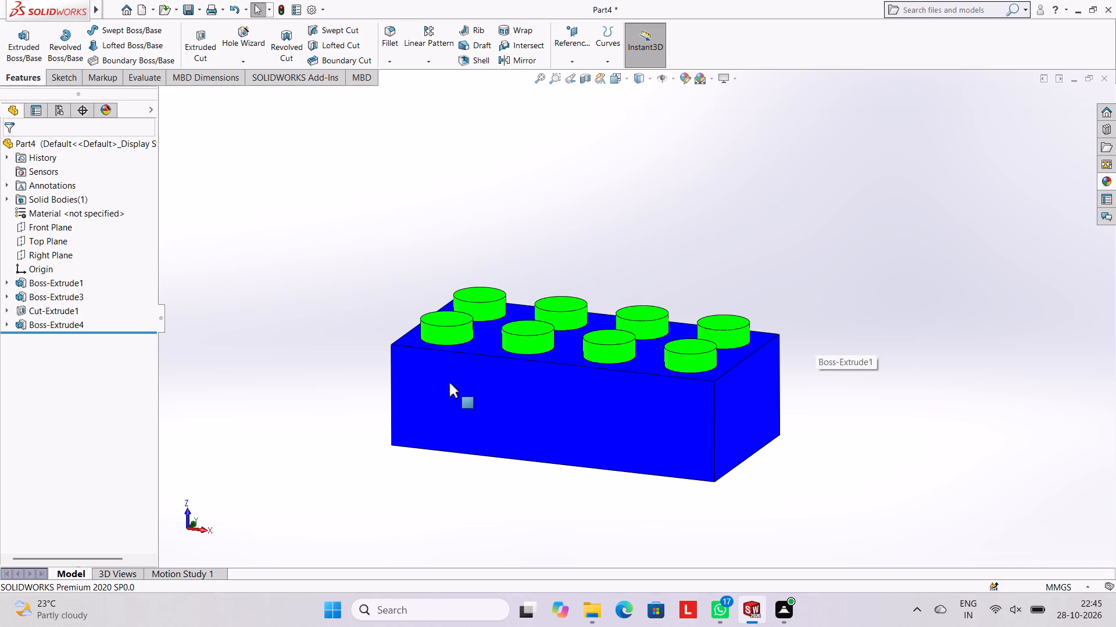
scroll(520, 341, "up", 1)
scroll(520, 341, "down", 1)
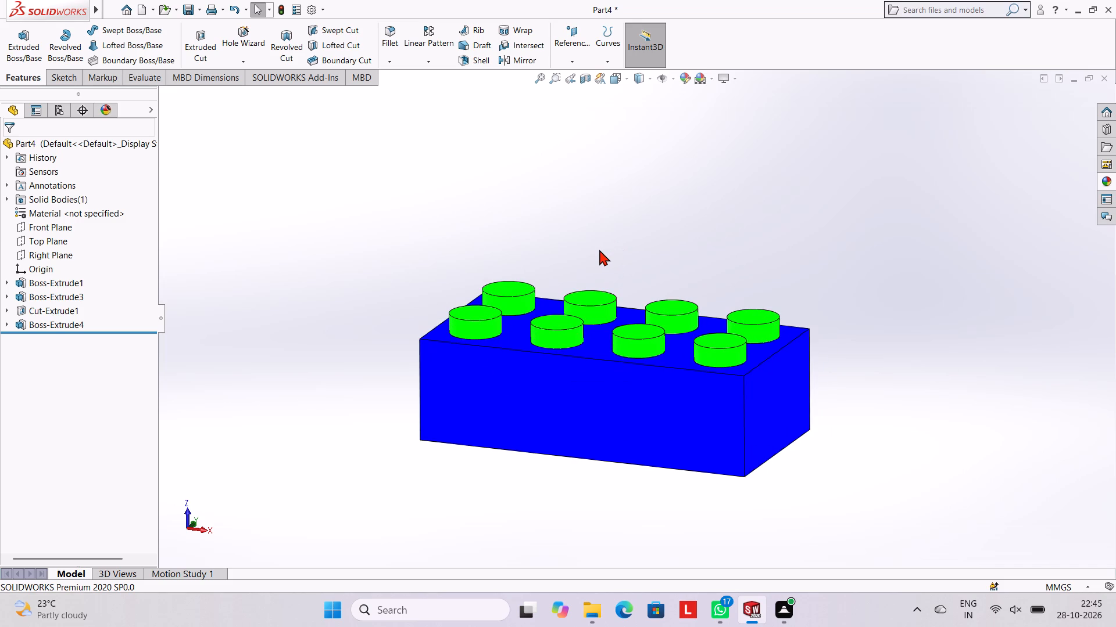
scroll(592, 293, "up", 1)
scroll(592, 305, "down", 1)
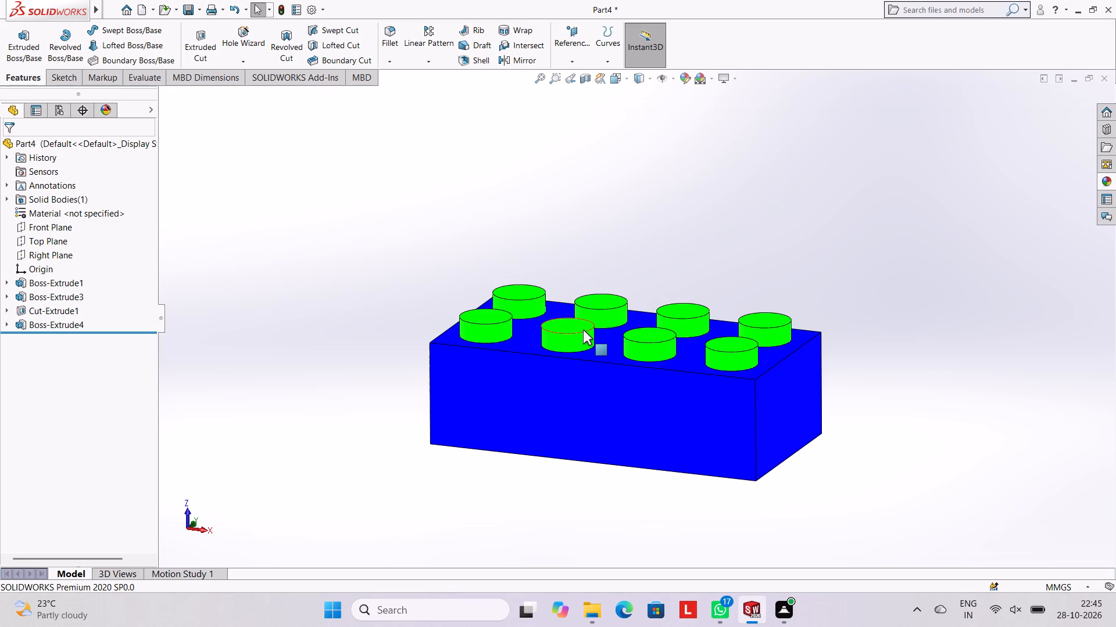
Save the part in the Documents folder as a SOLIDWORKS part named lego.
key("ctrl+s")
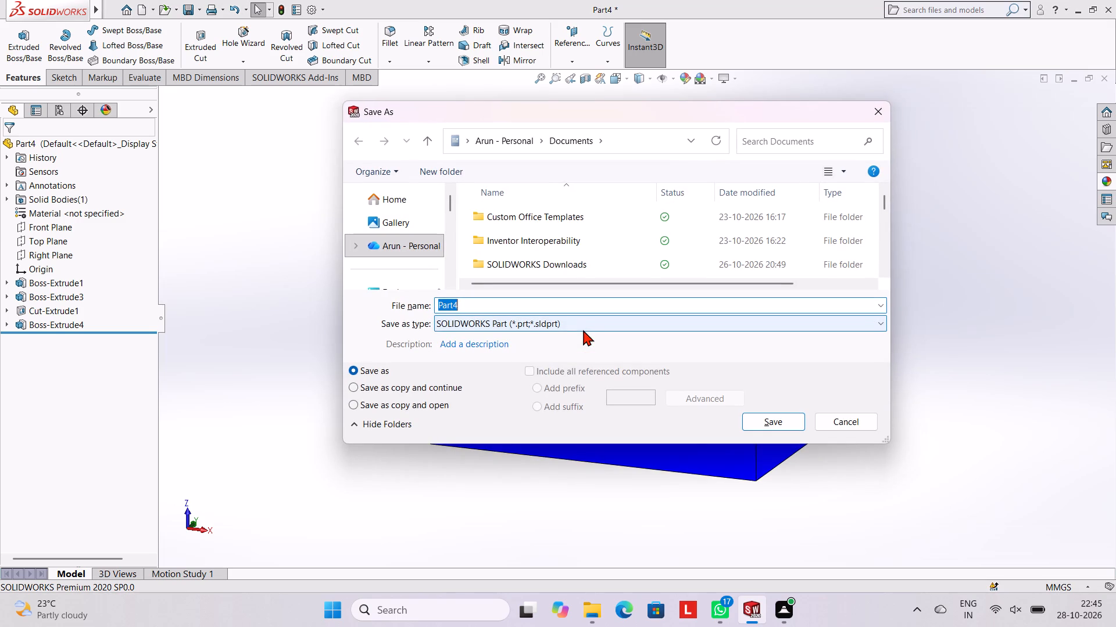
key("l")
key("e")
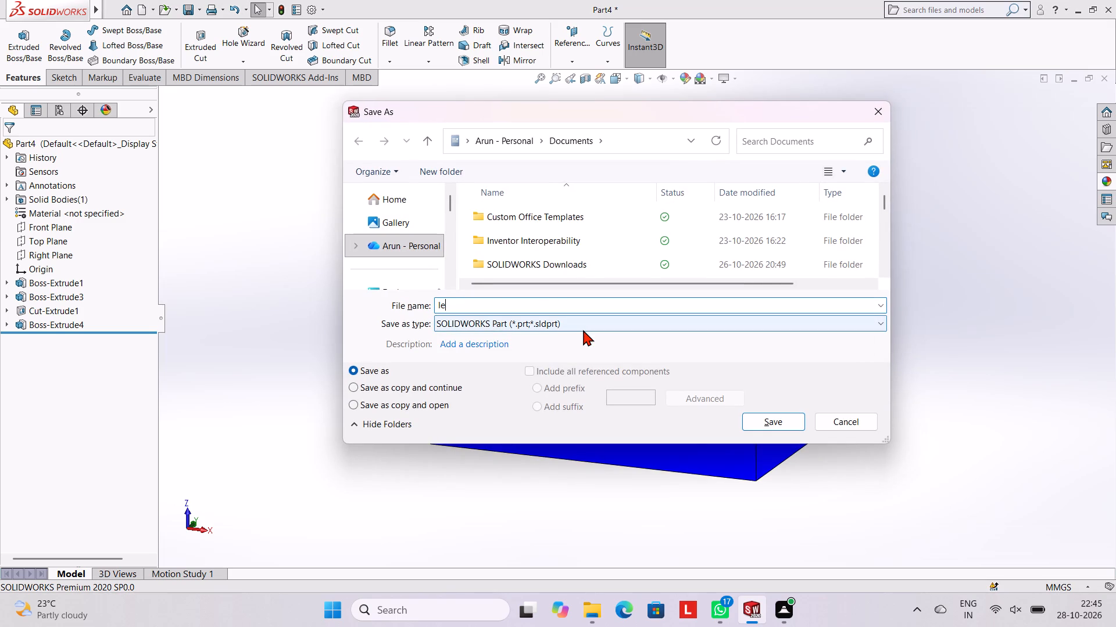
type("go")
key("Return")
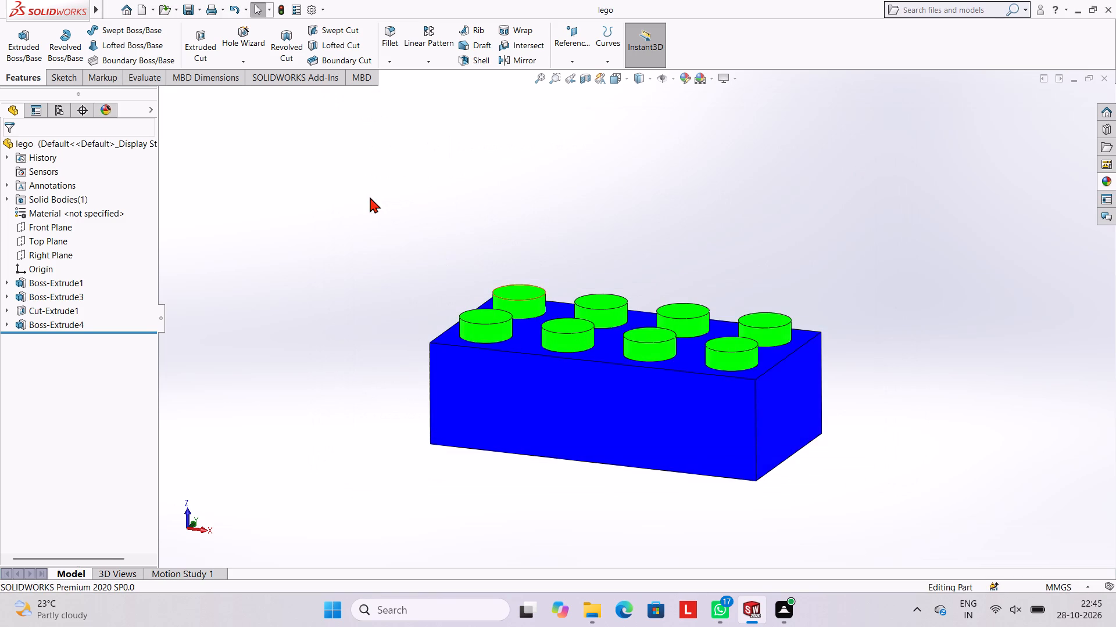
Save a copy of the lego part in Adobe Portable Document Format (PDF) in the Documents folder.
left_click(199, 3)
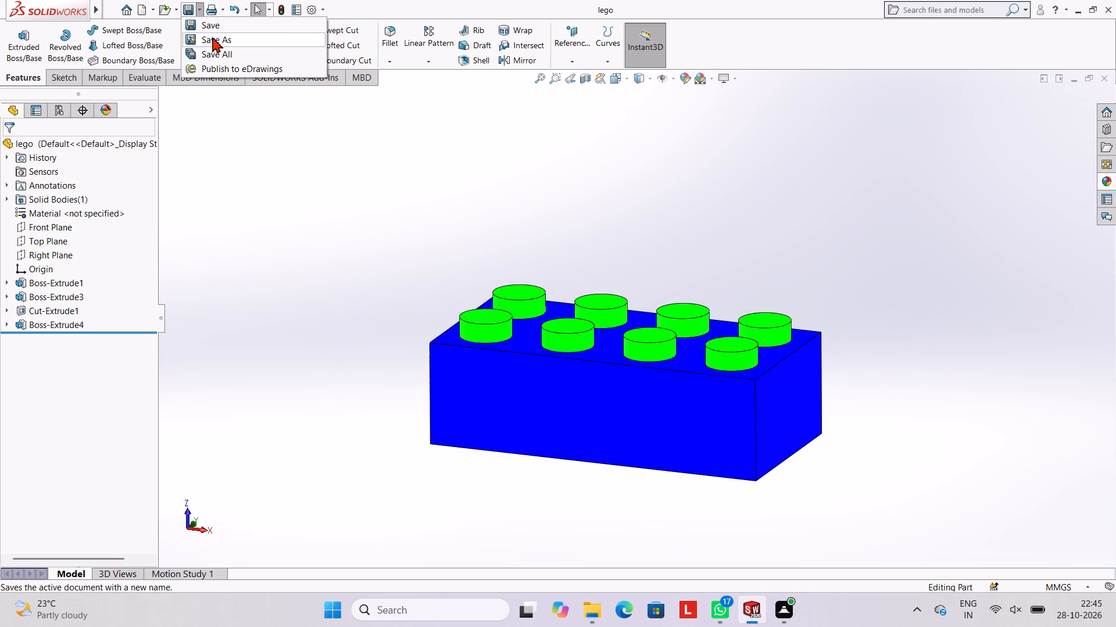
left_click(212, 37)
left_click(597, 328)
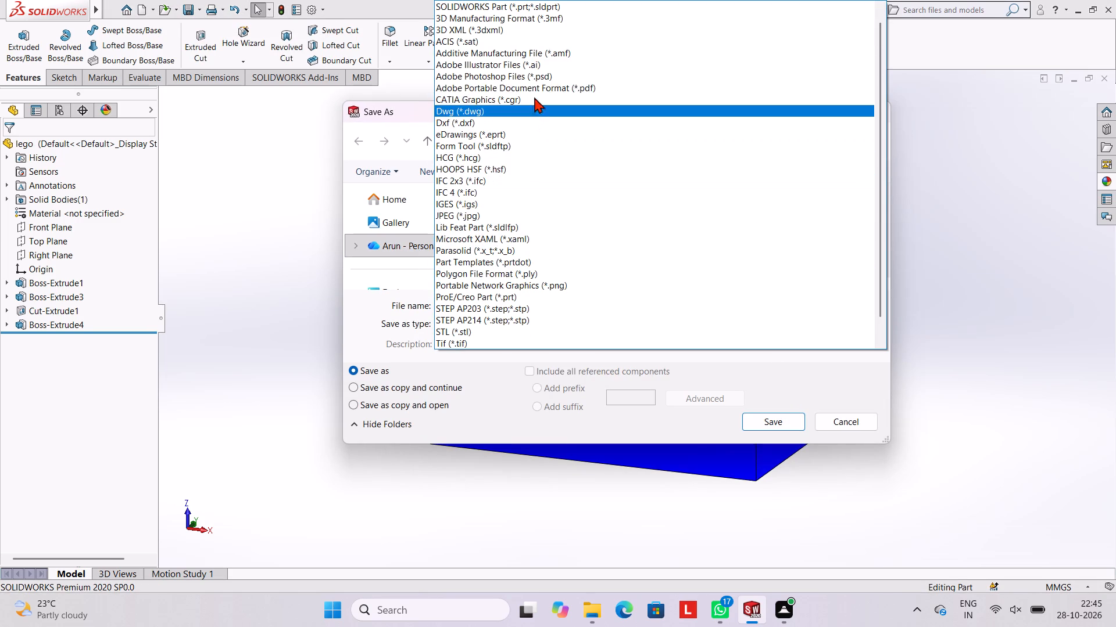
left_click(534, 87)
left_click(778, 448)
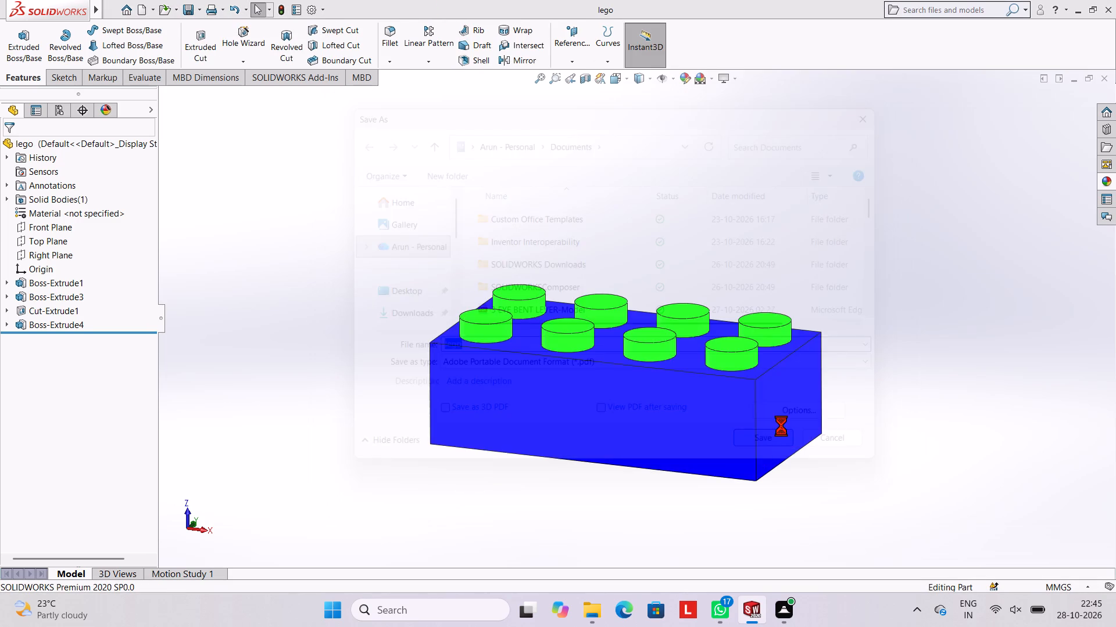